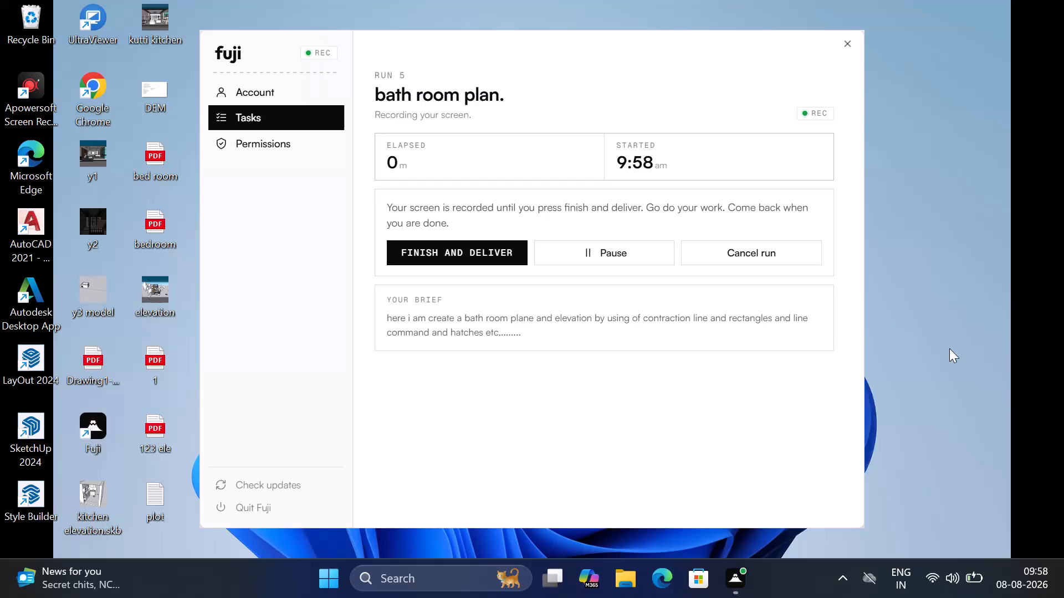
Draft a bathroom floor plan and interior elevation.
Search the computer for AutoCAD 2021 and launch it.
type("auto")
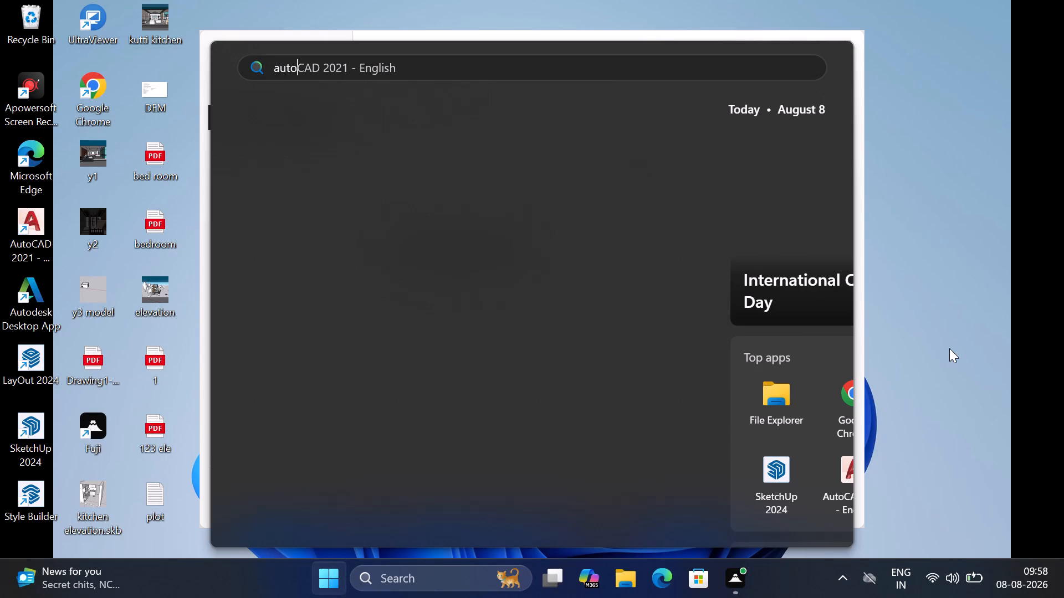
key("Return")
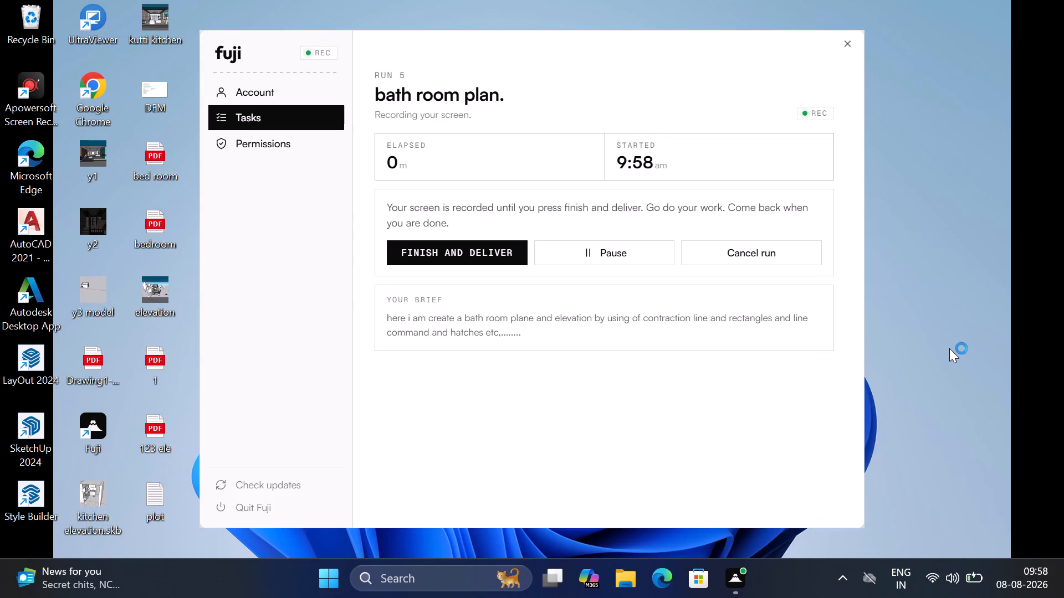
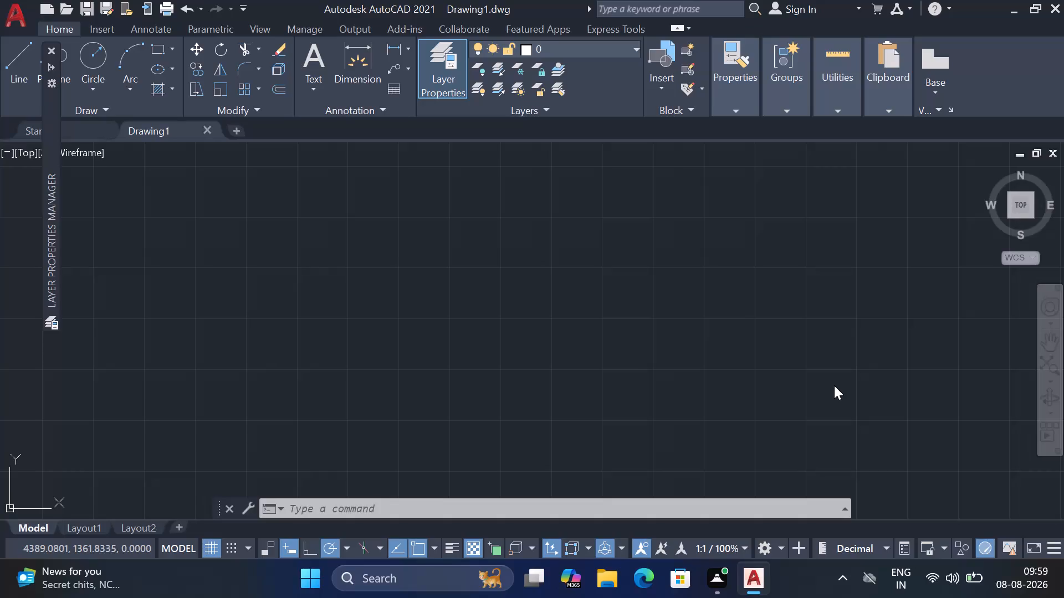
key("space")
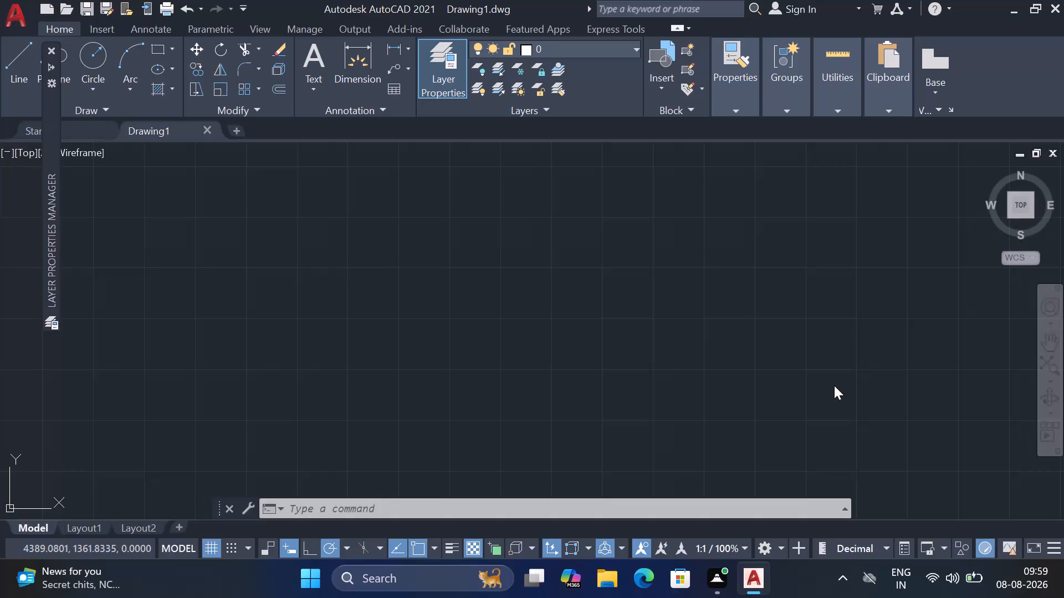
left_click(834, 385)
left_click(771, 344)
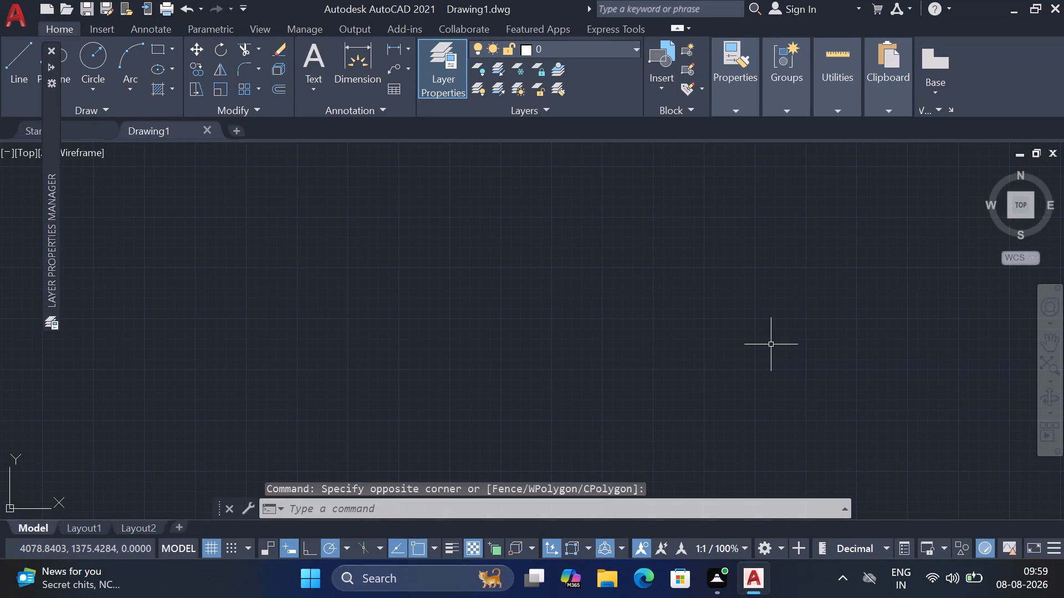
Draw a vertical construction line through a point near the middle of the empty drawing area.
type("xl")
key("Return")
key("space")
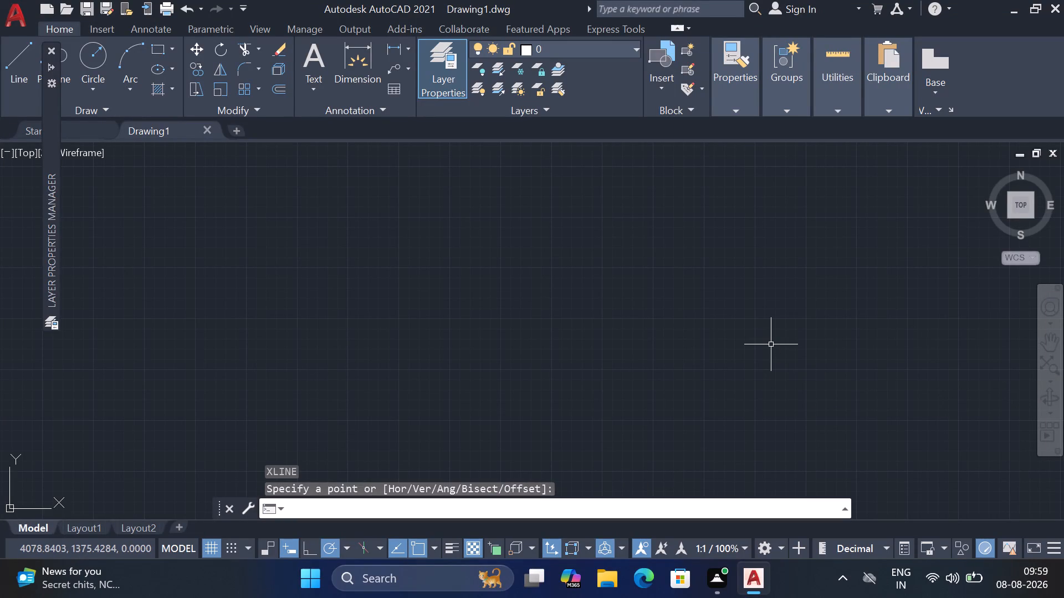
type("xl")
key("Return")
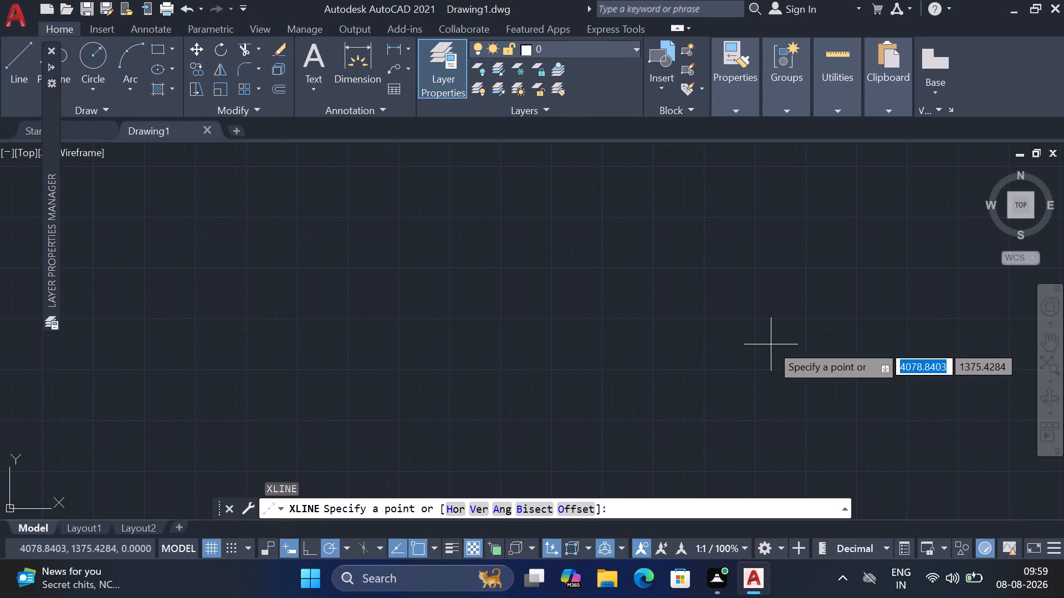
type("v")
key("space")
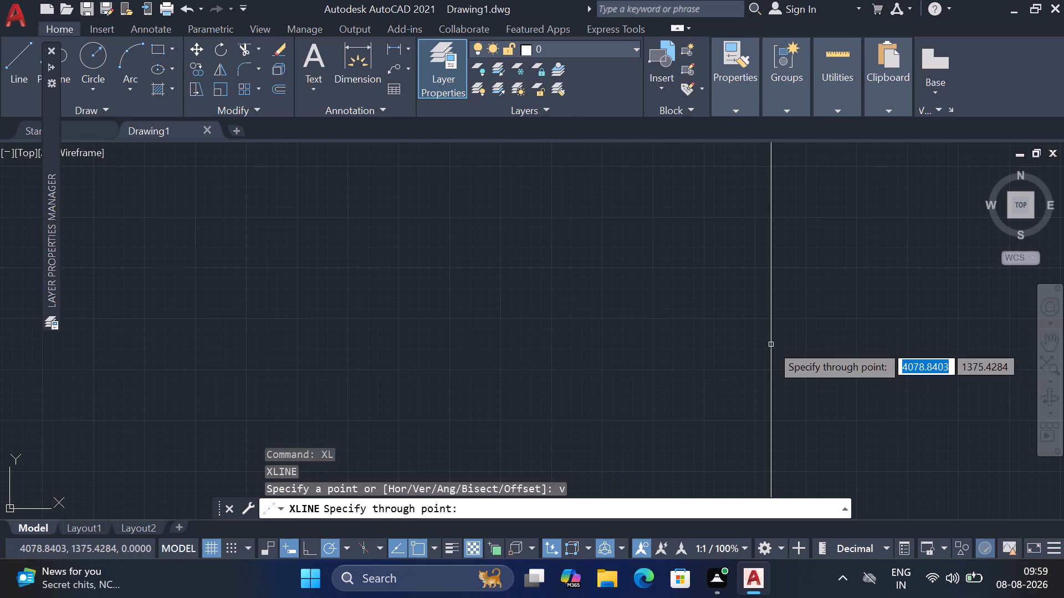
left_click(572, 350)
key("grave")
key("Escape")
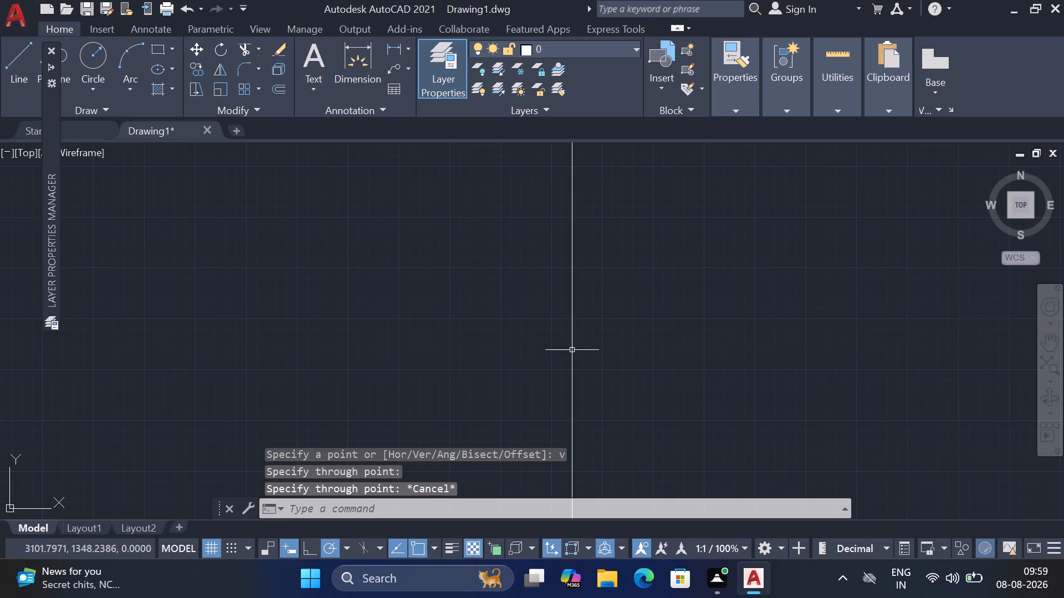
Draw a horizontal construction line crossing the vertical construction line.
key("space")
type("h")
key("space")
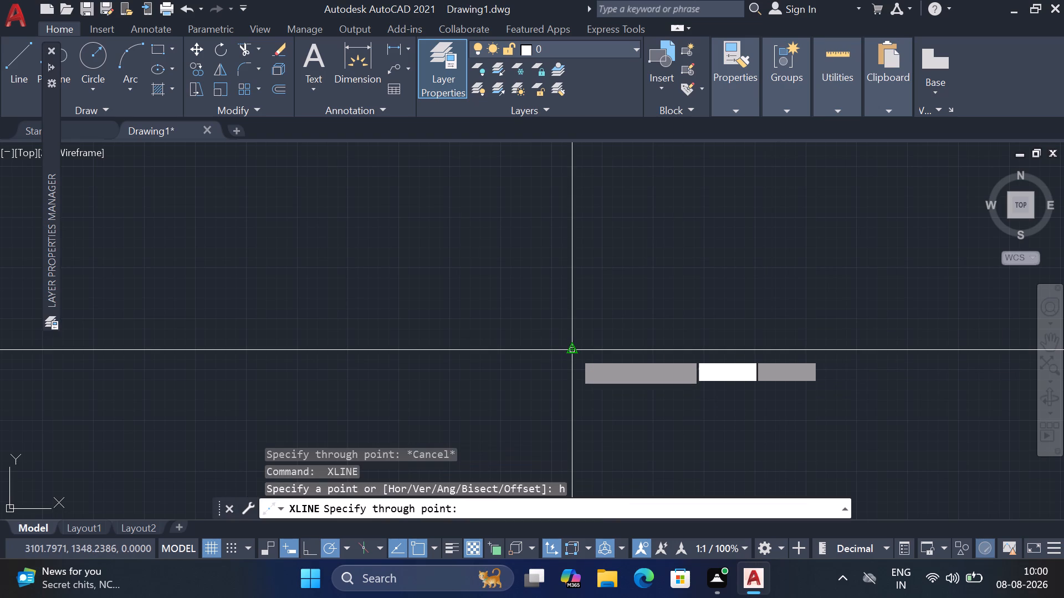
left_click(633, 353)
key("Escape")
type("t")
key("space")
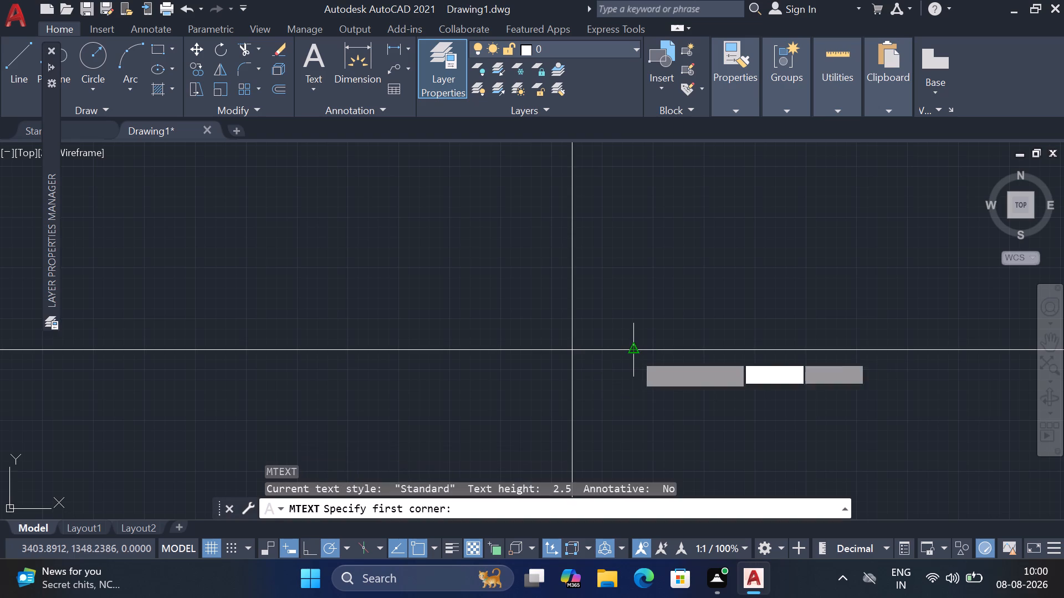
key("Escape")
Trim the vertical line above the intersection and the horizontal line left of it, leaving an upper-left corner.
type("tr")
key("space")
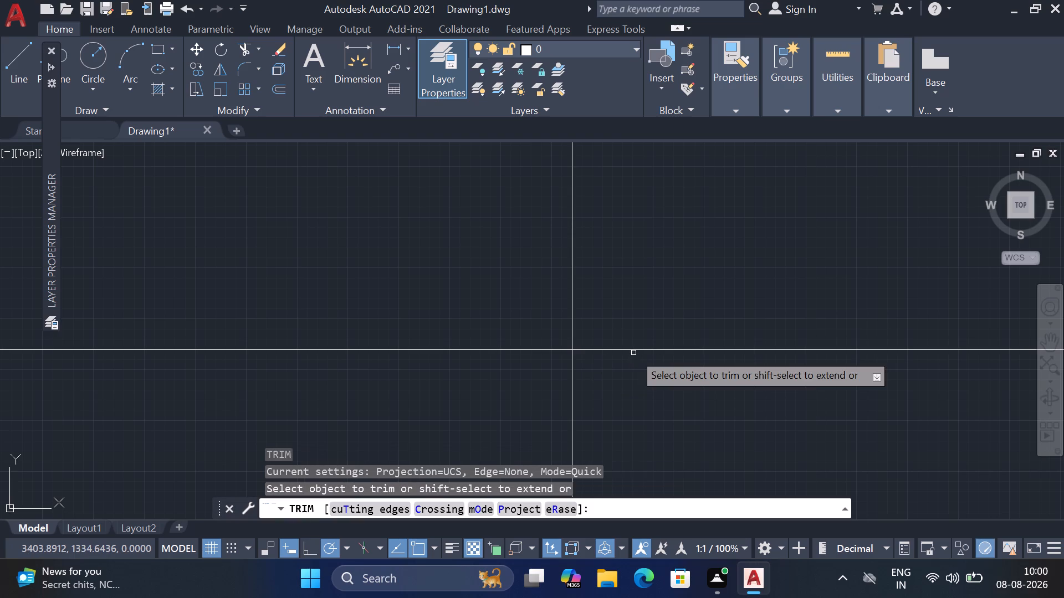
left_click(604, 316)
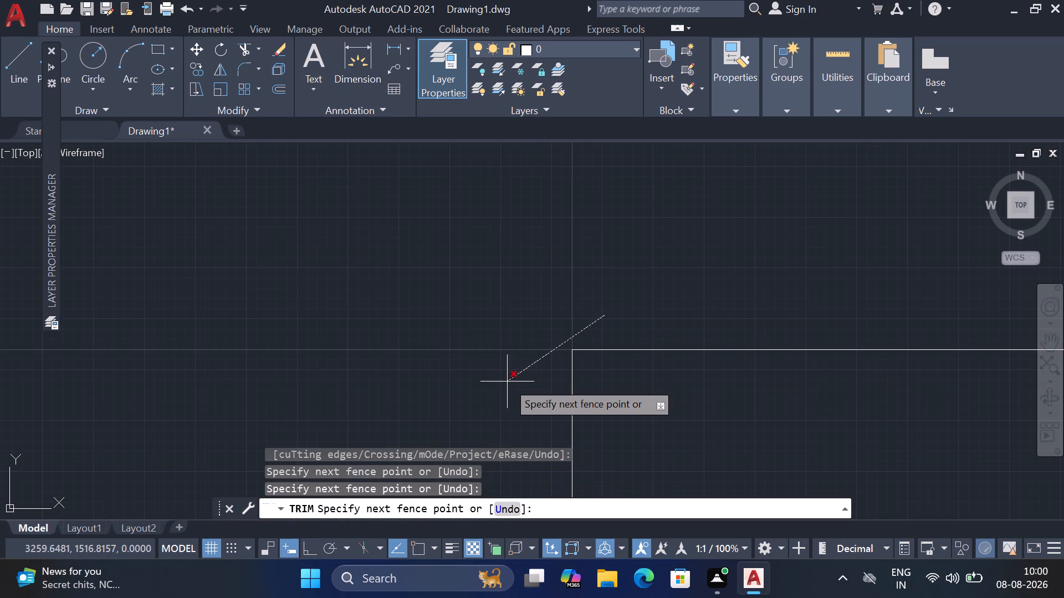
left_click(507, 382)
key("Escape")
key("space")
key("Escape")
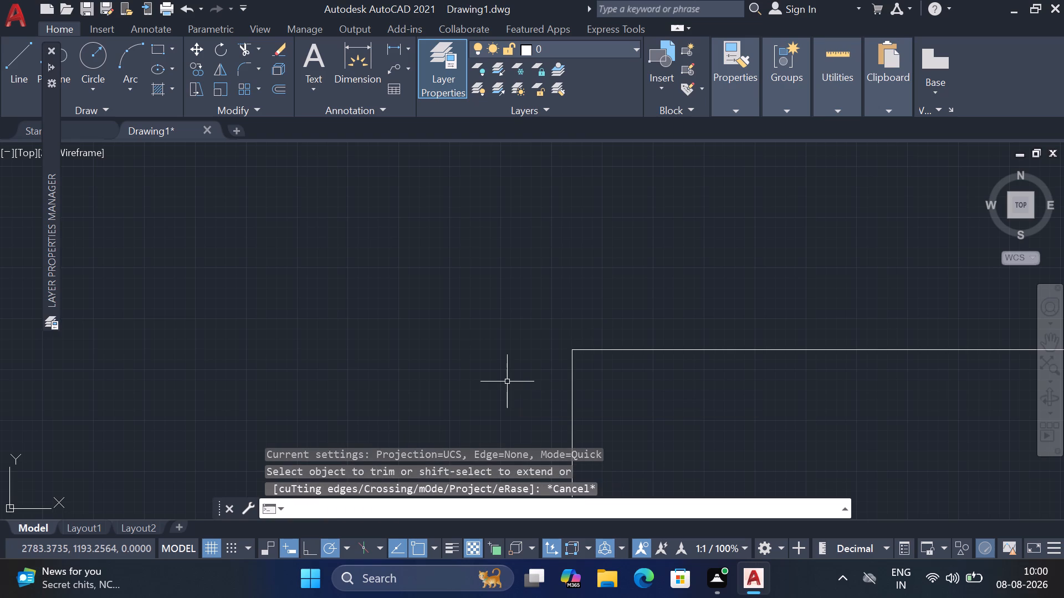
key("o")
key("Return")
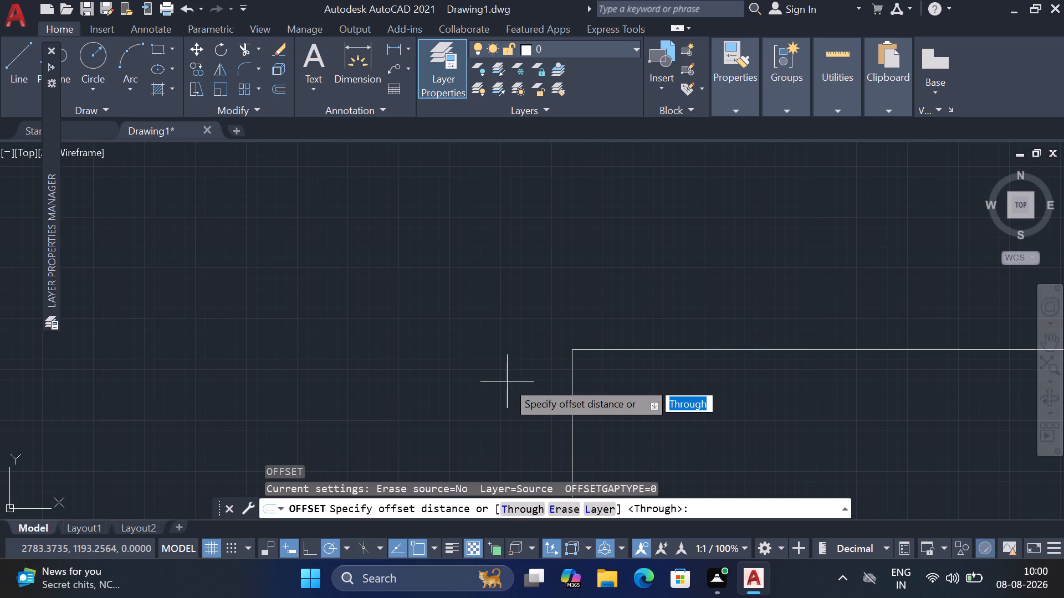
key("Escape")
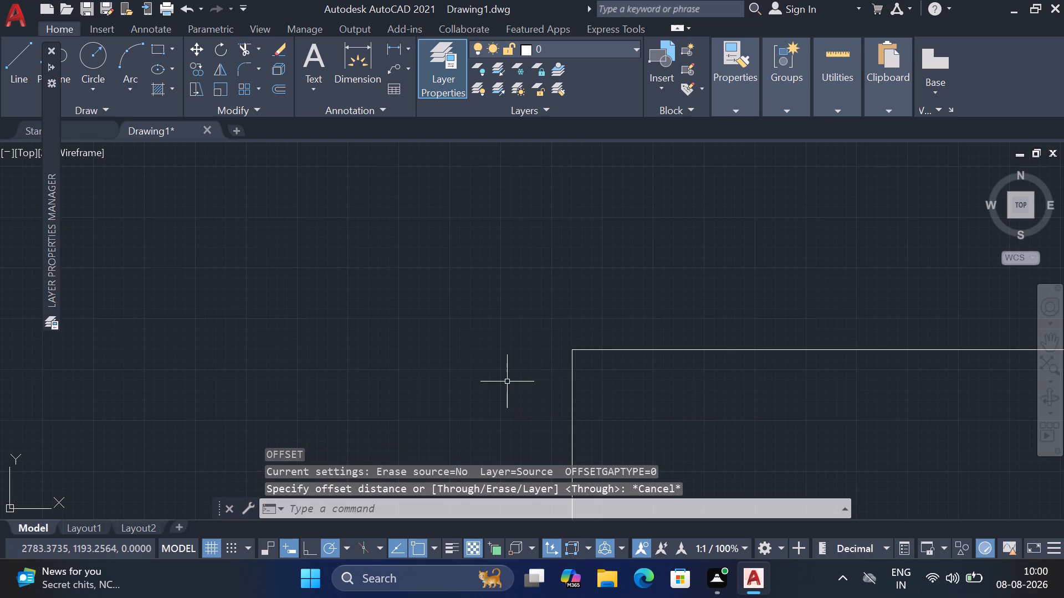
Configure the drawing units to Engineering length type, 0'-0" precision and Inches as the insertion scale.
type("un")
key("space")
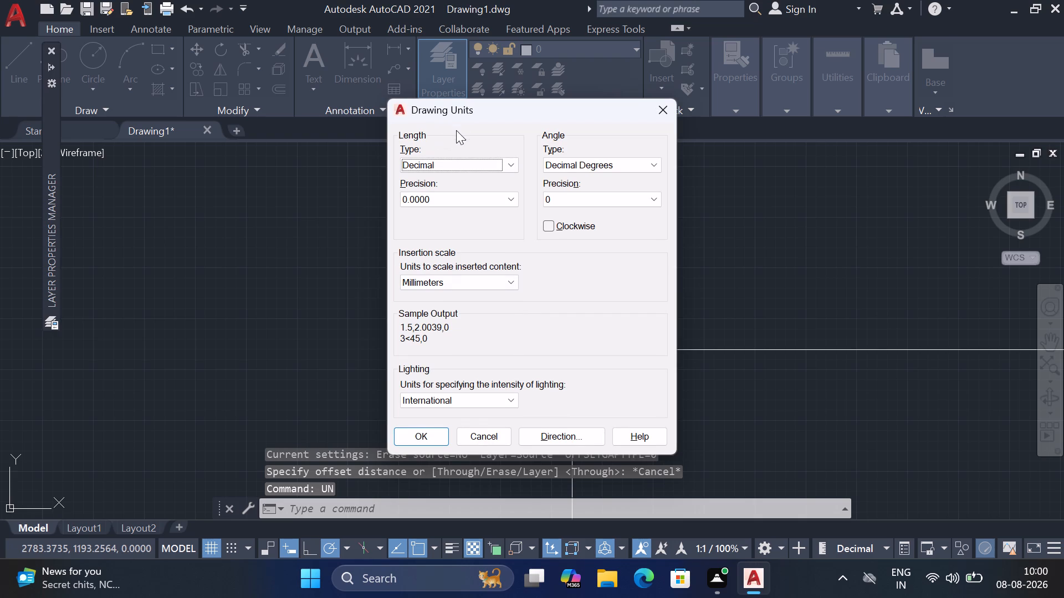
left_click(507, 163)
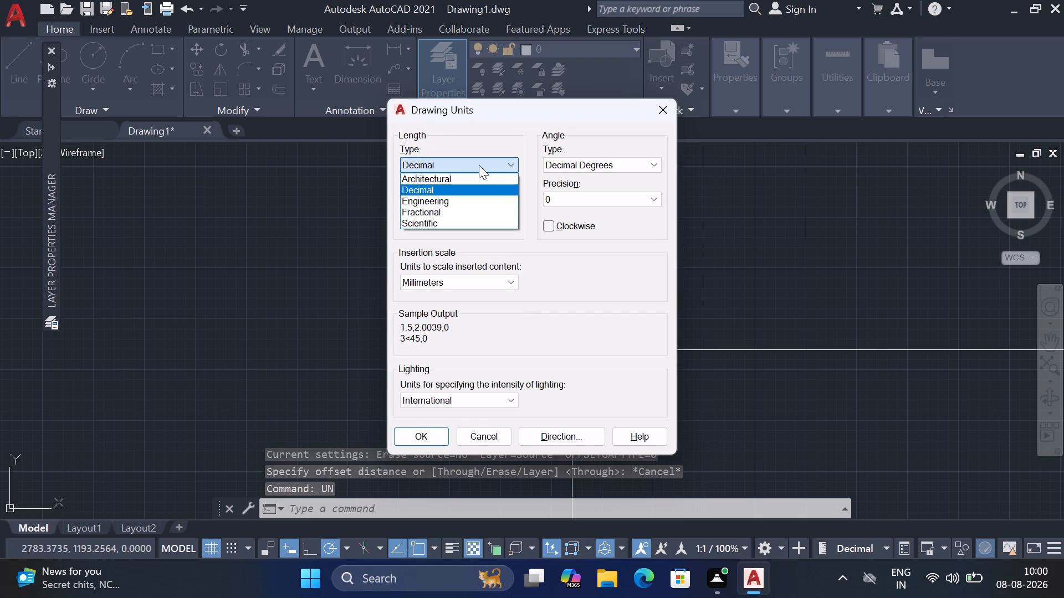
left_click(438, 200)
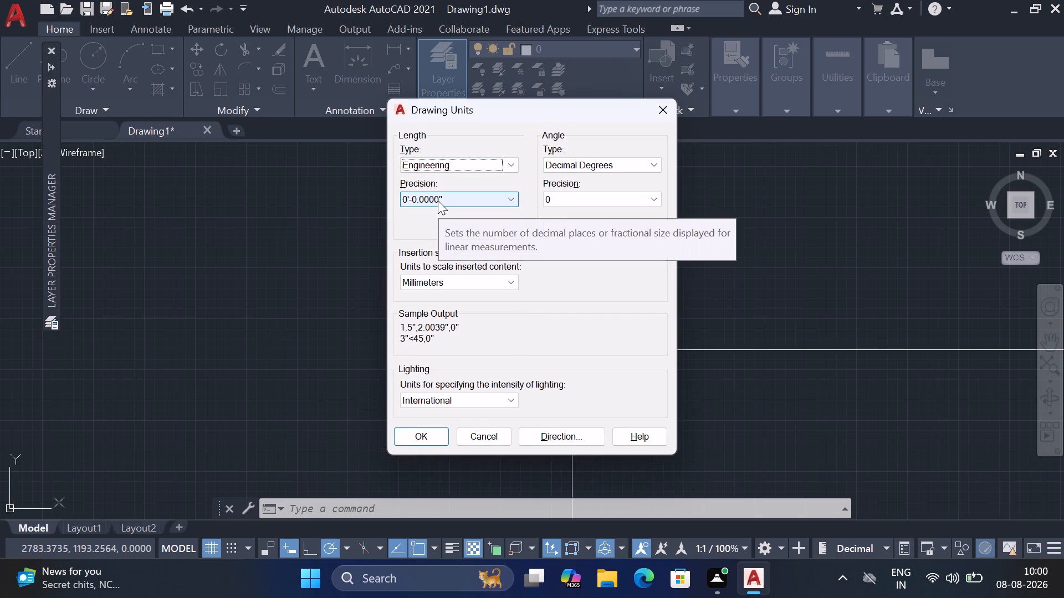
left_click(458, 198)
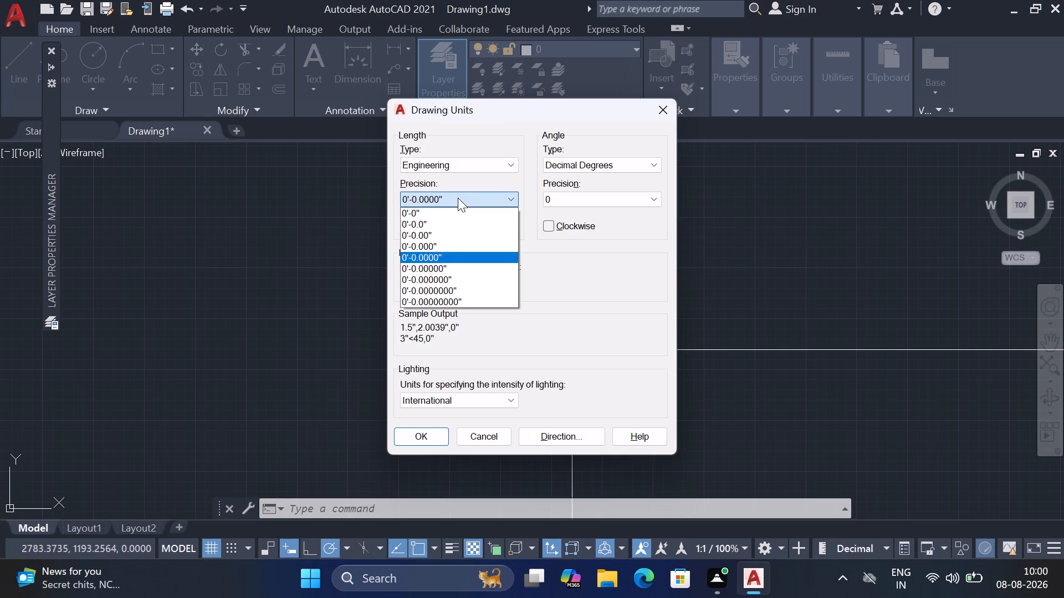
left_click(419, 218)
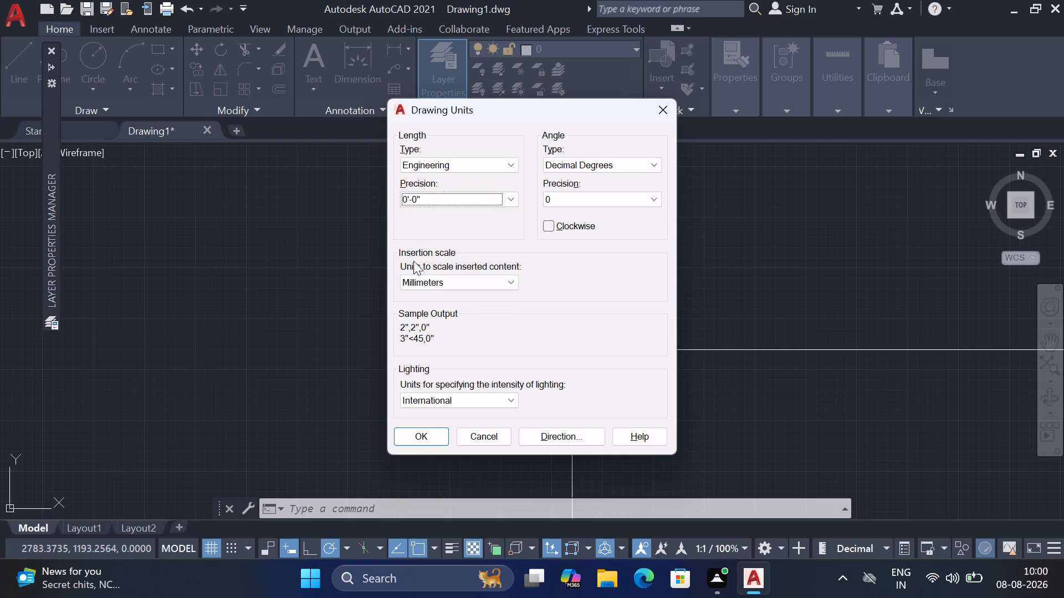
left_click(477, 283)
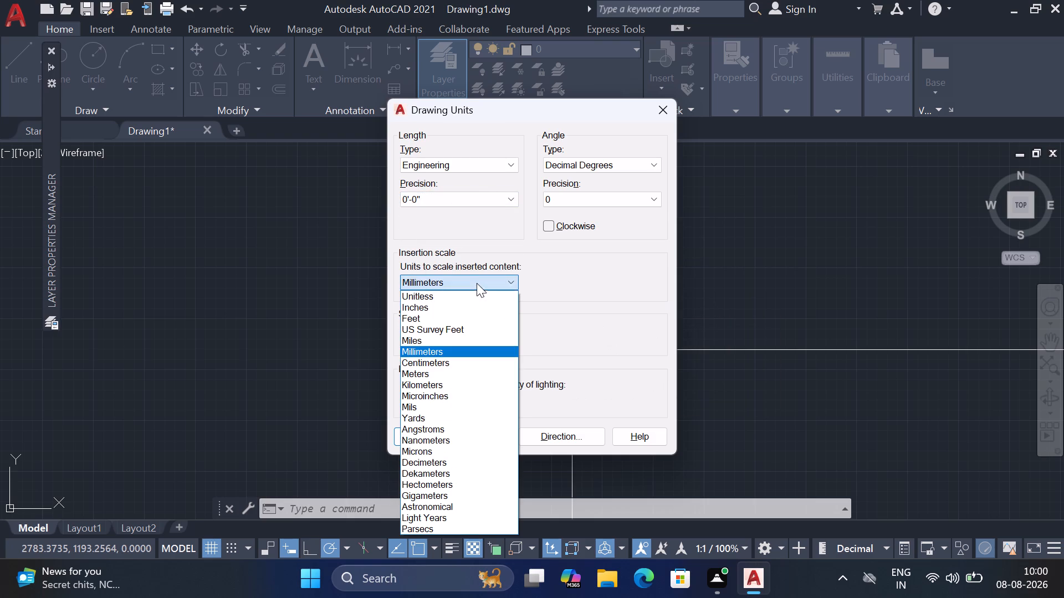
left_click(414, 307)
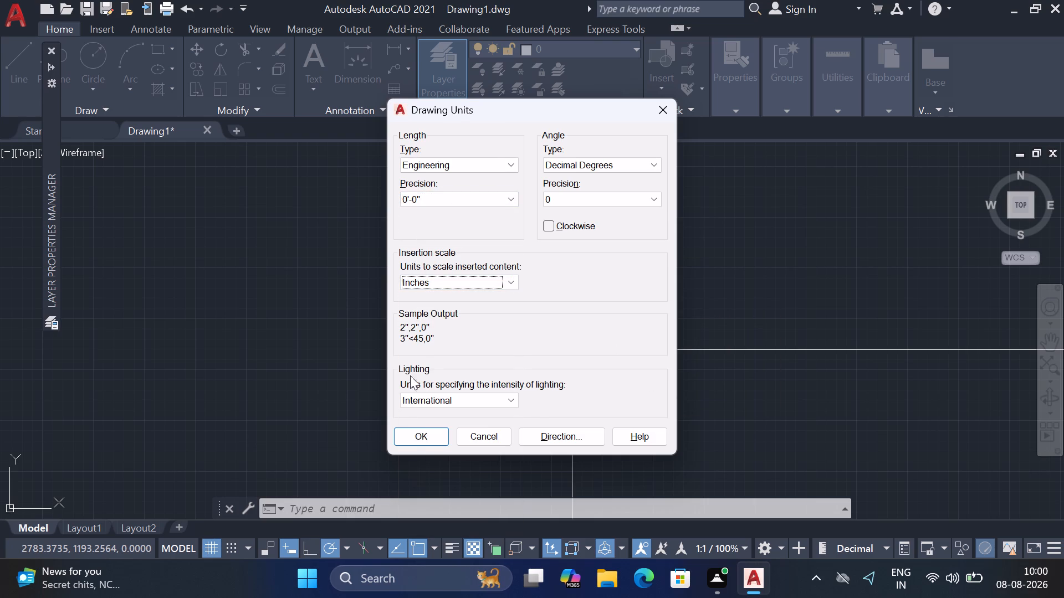
left_click(408, 435)
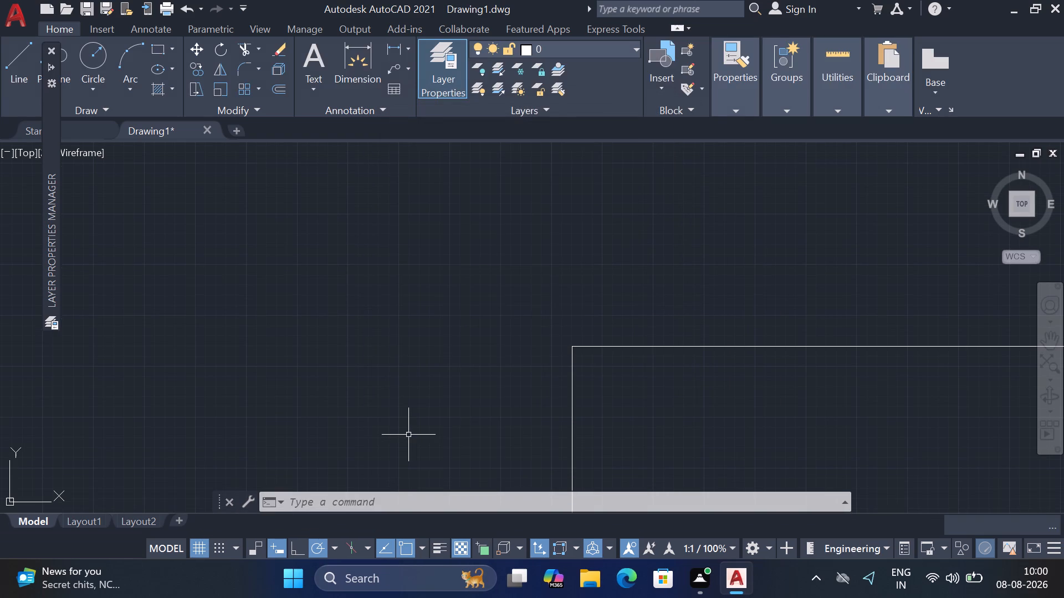
Modify the ISO-25 dimension style to Engineering primary units with 0'-0" precision and set it as current.
type("d")
key("space")
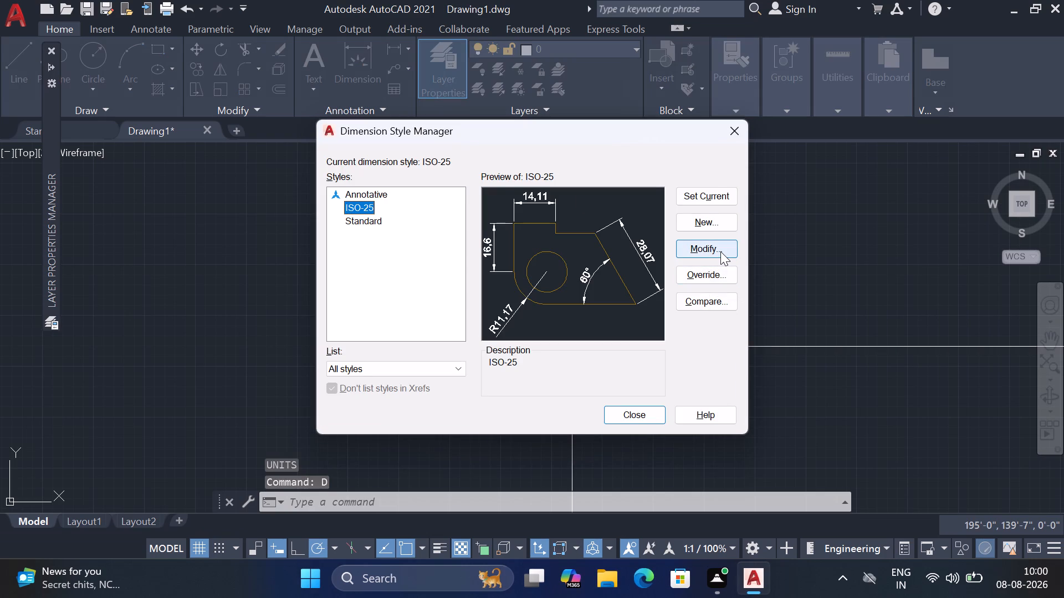
left_click(720, 251)
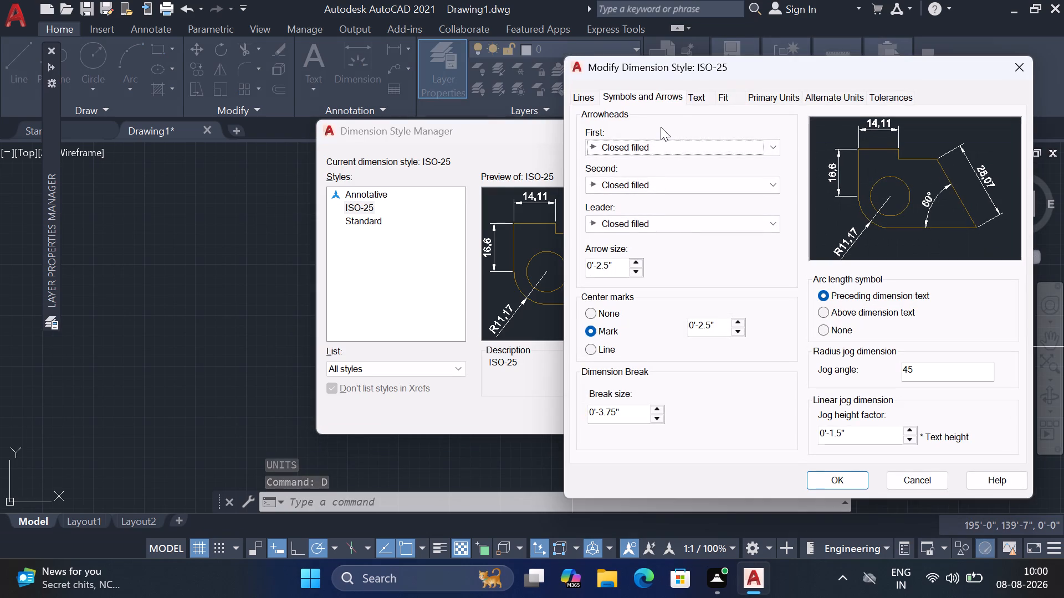
left_click(758, 95)
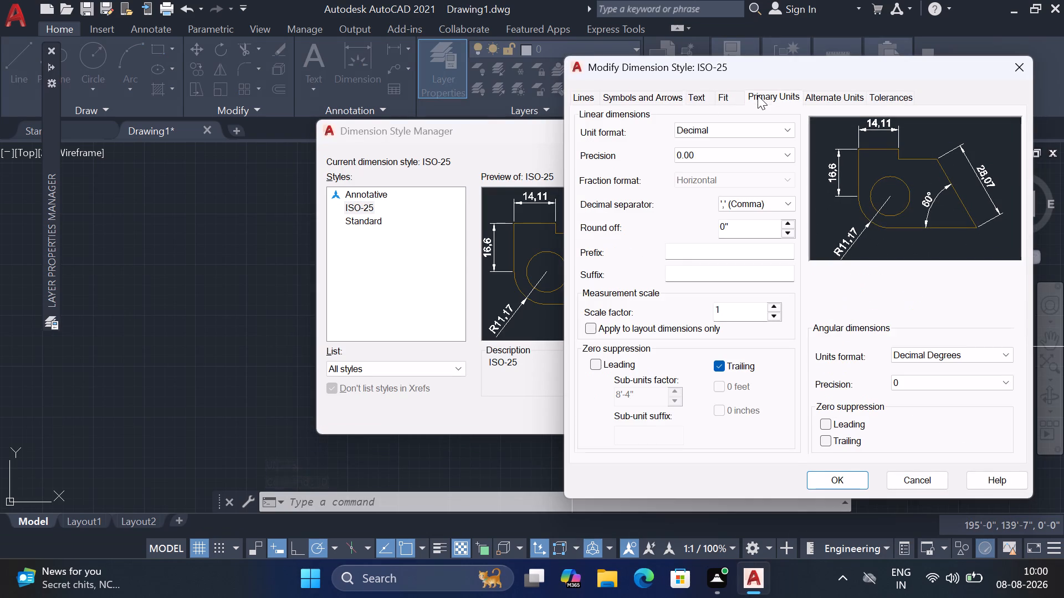
left_click(715, 131)
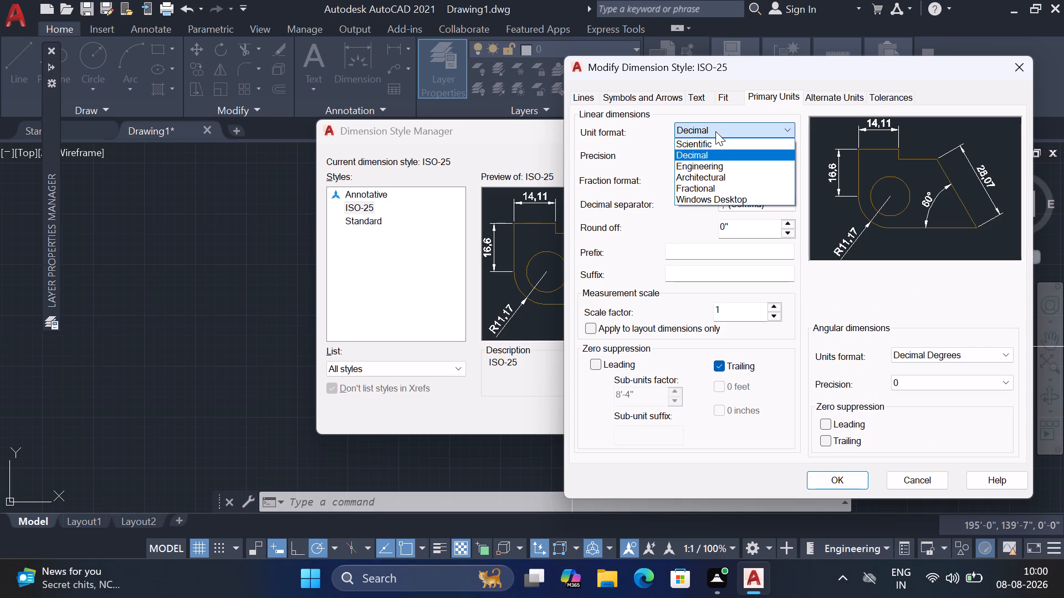
left_click(716, 169)
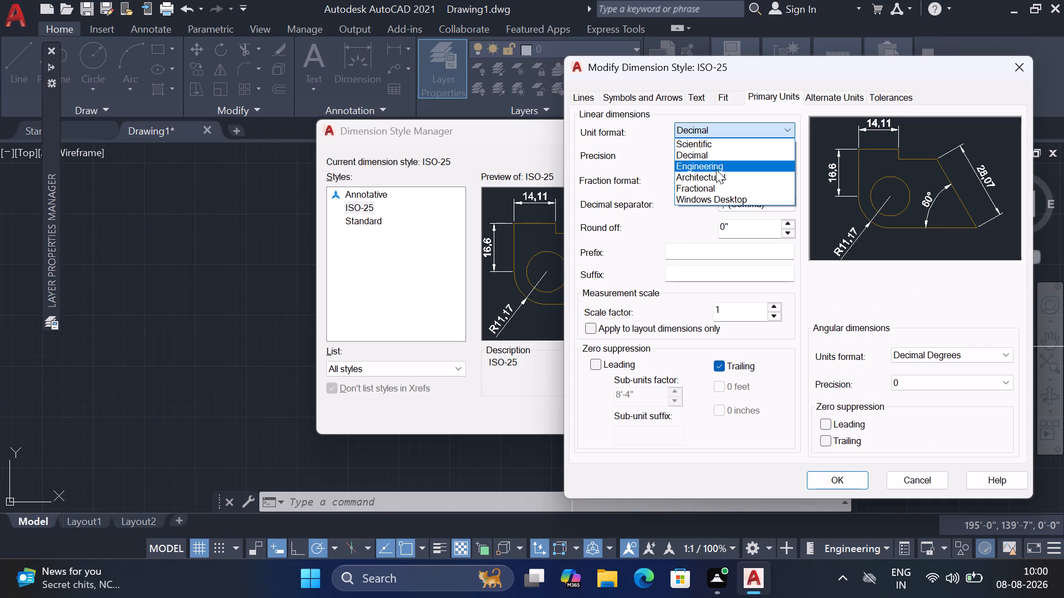
left_click(724, 157)
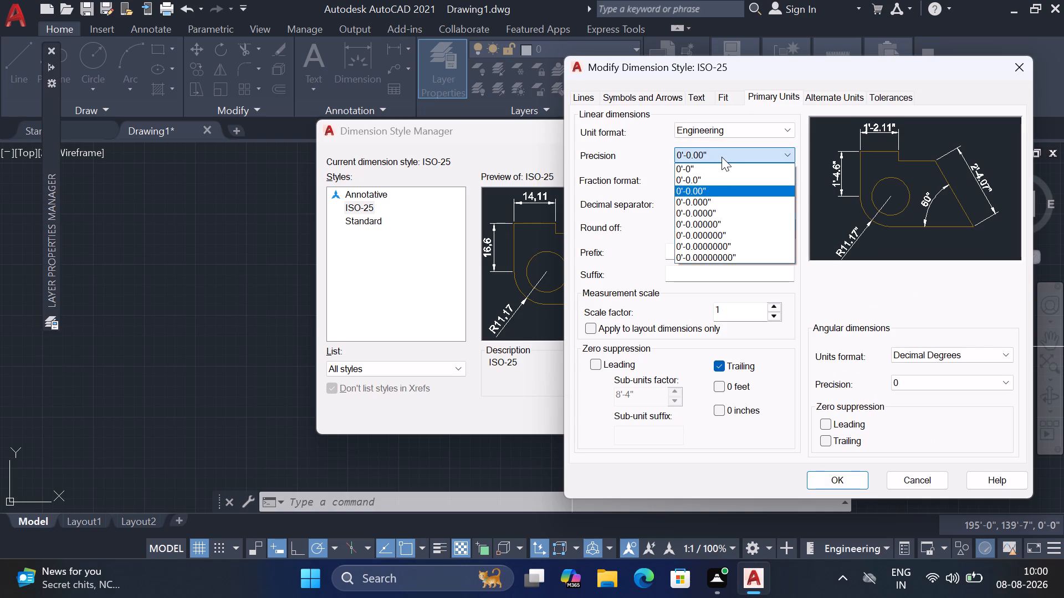
left_click(700, 166)
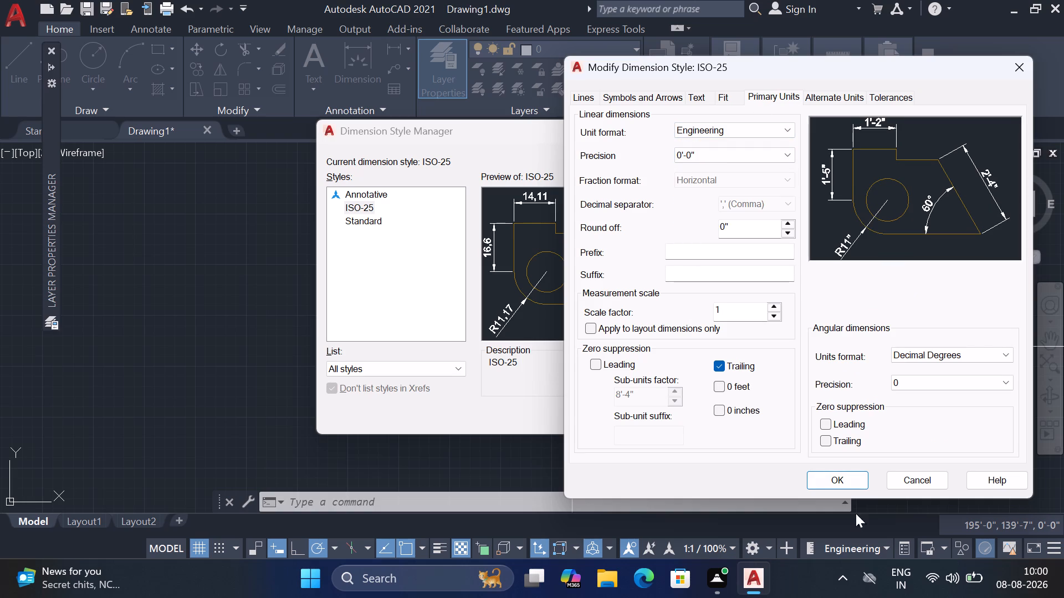
left_click(847, 478)
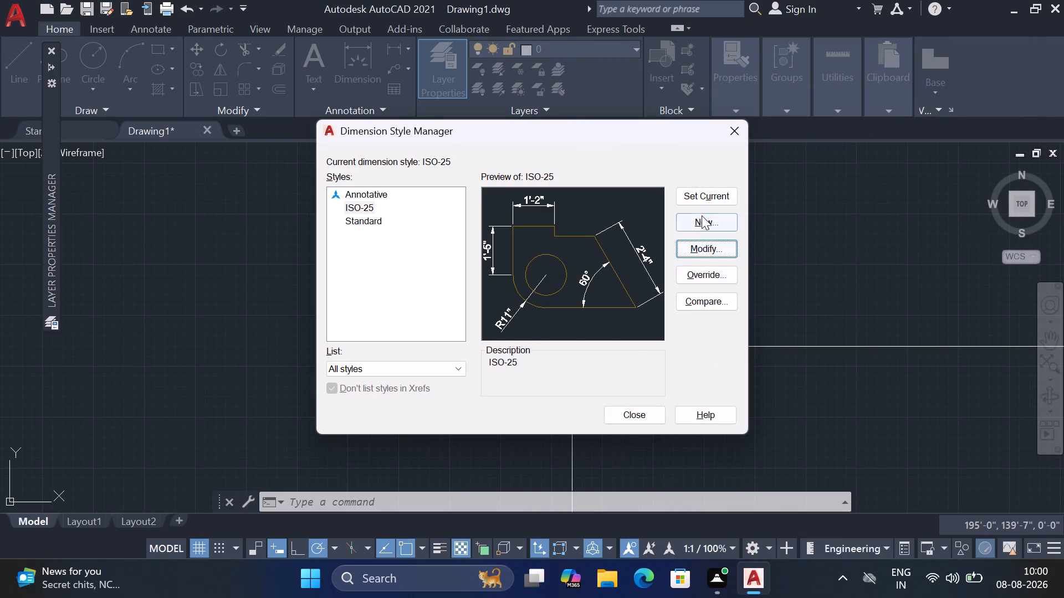
left_click(713, 199)
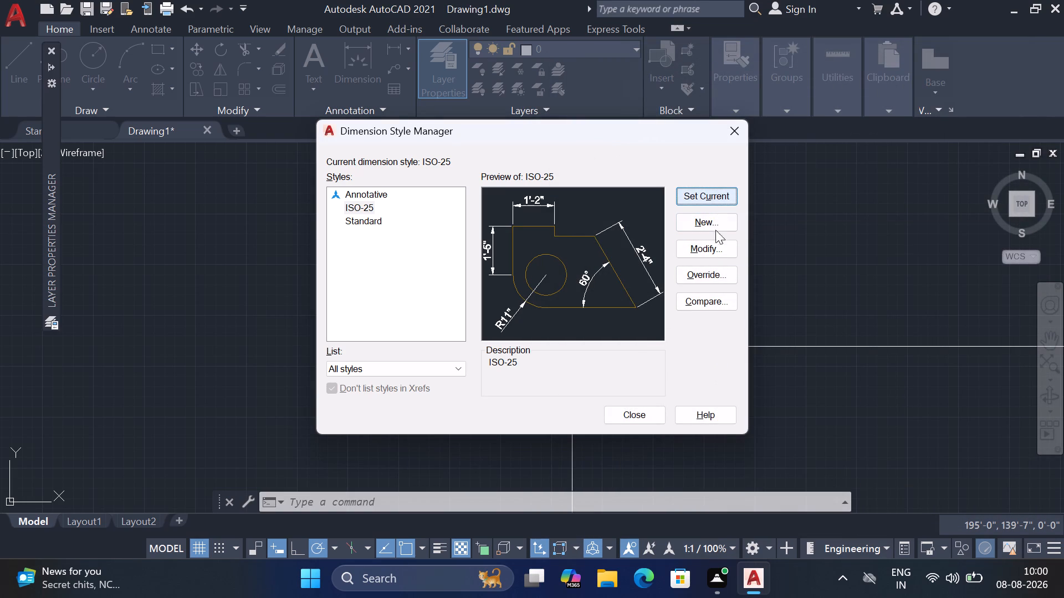
left_click(638, 414)
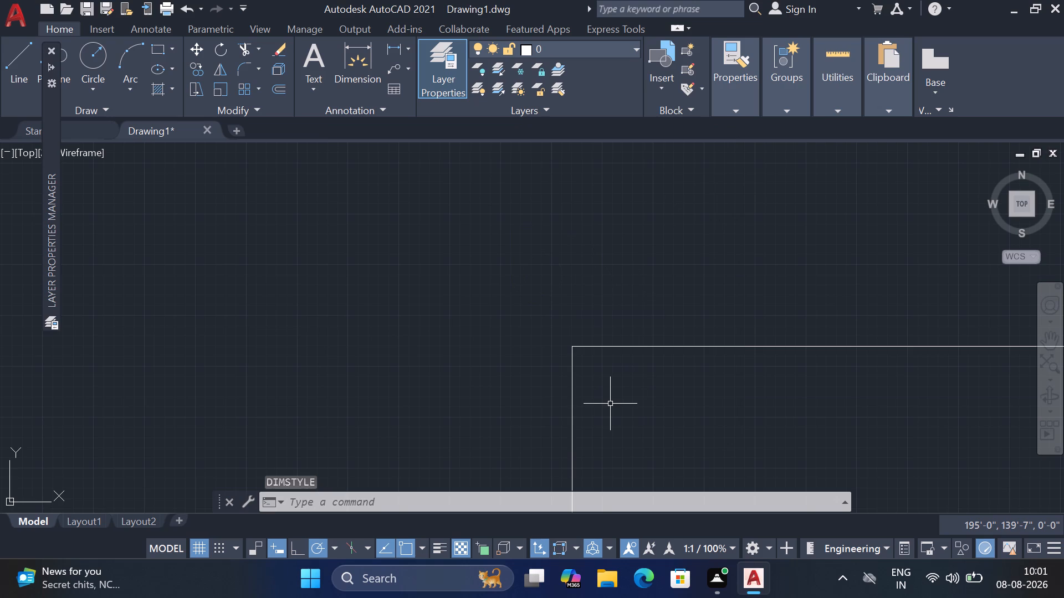
Offset the vertical line 6" to the right, toward the inside of the corner.
type("o")
key("space")
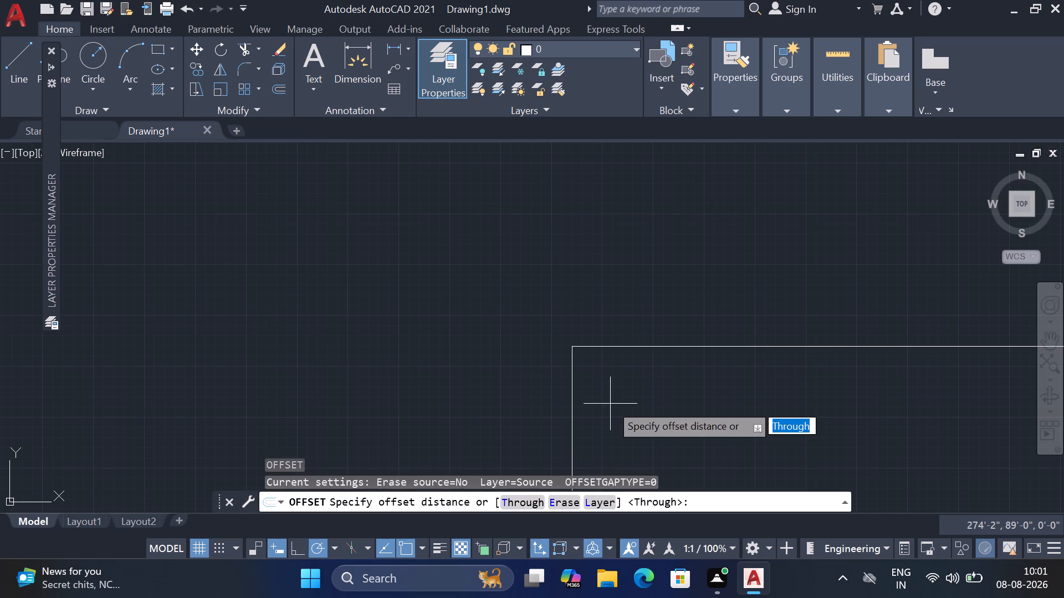
type("6\"")
key("space")
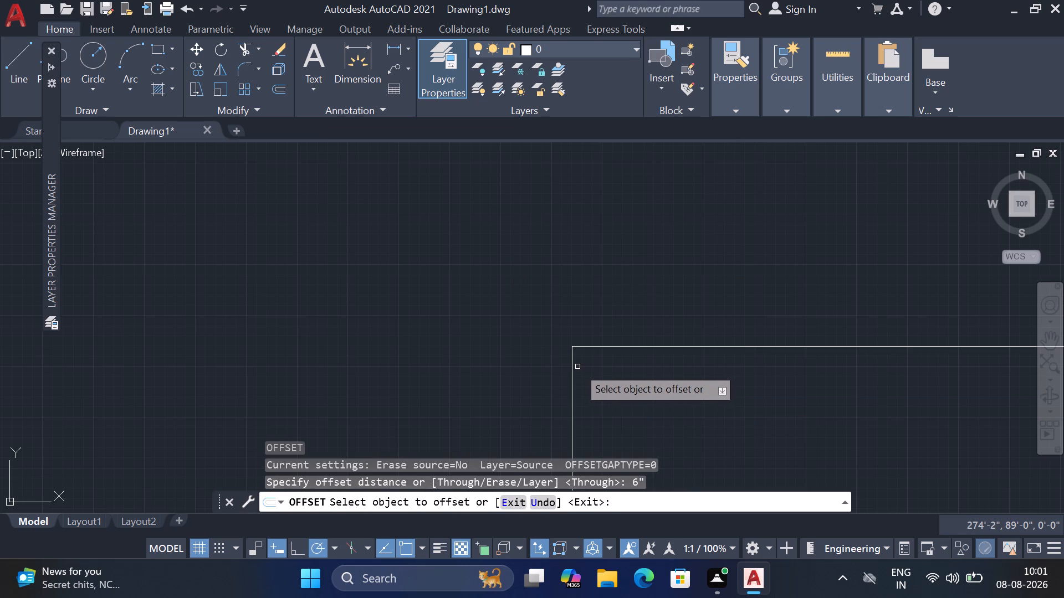
left_click_drag(571, 363, 630, 385)
left_click(630, 385)
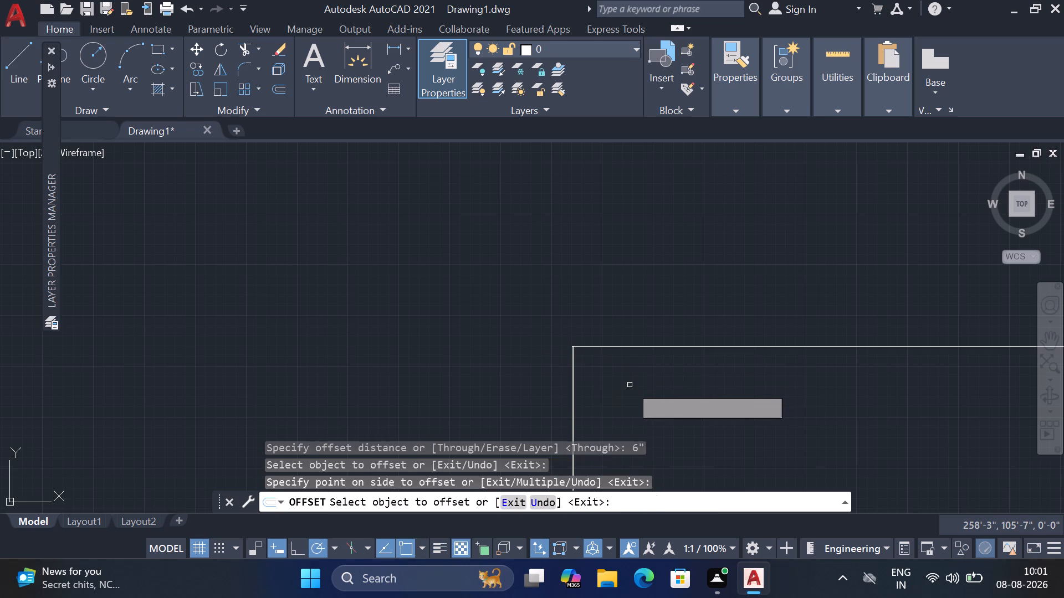
key("Escape")
Offset the top horizontal line 6" downward, toward the inside of the corner.
key("space")
key("space")
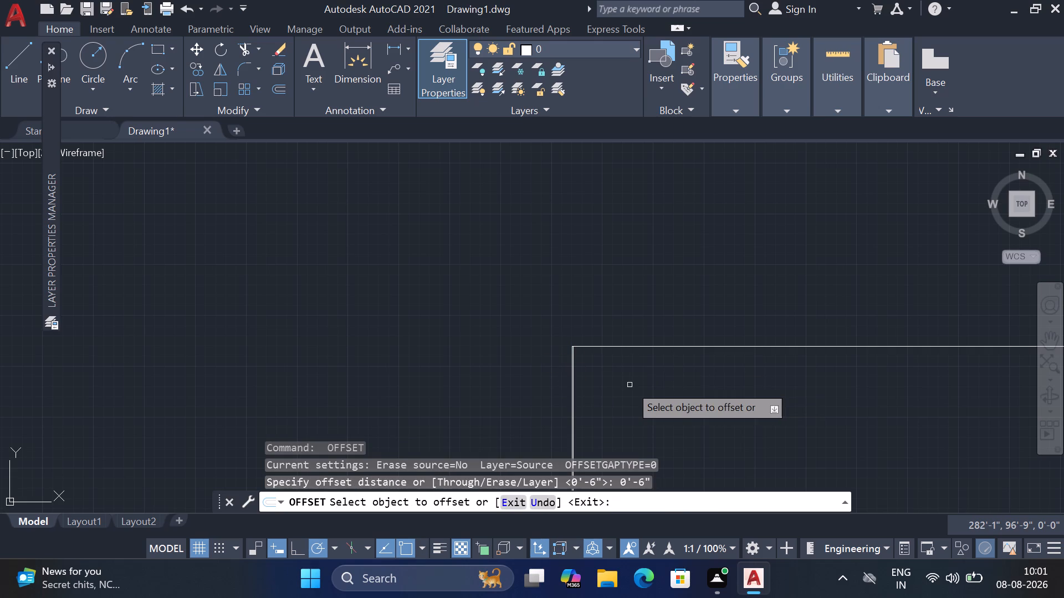
left_click(596, 348)
left_click(598, 375)
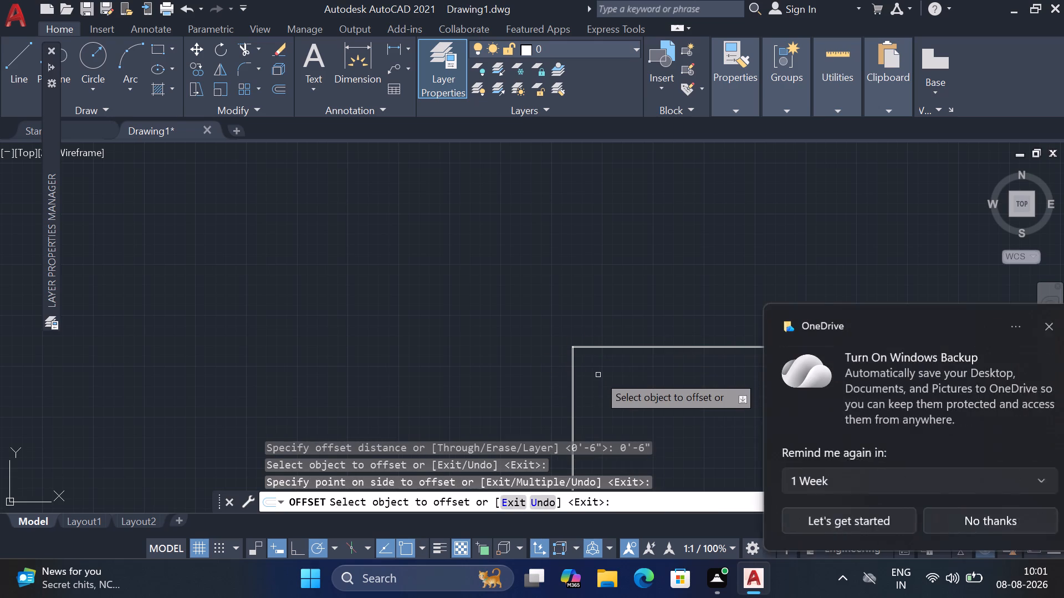
key("Escape")
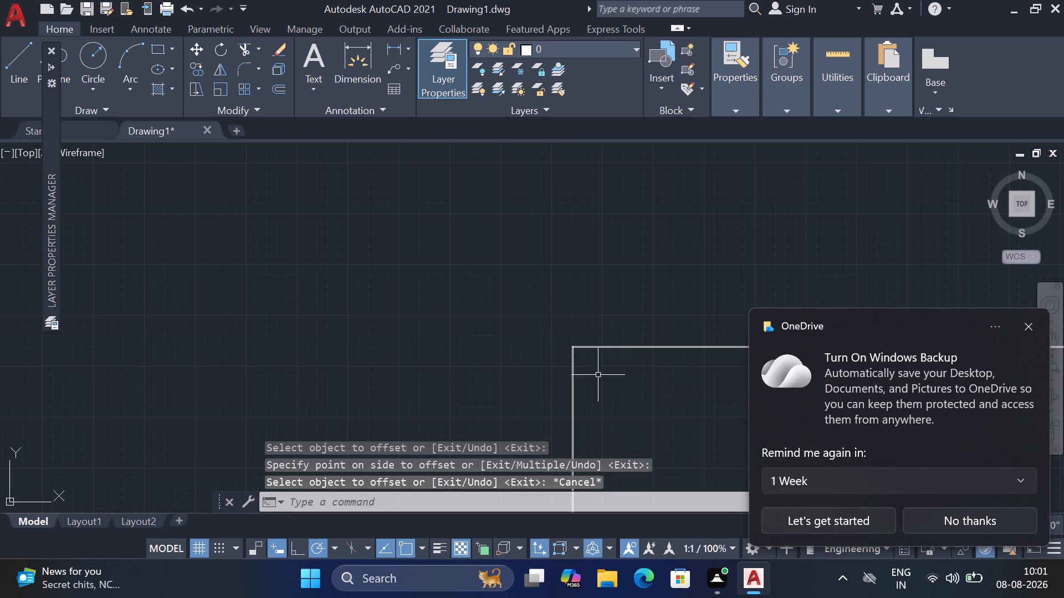
Offset the inner top wall line 8' downward to set the inner face of the bottom wall.
scroll(646, 424, "up", 3, "ctrl")
scroll(646, 424, "down", 3, "ctrl")
scroll(646, 424, "up", 1, "ctrl")
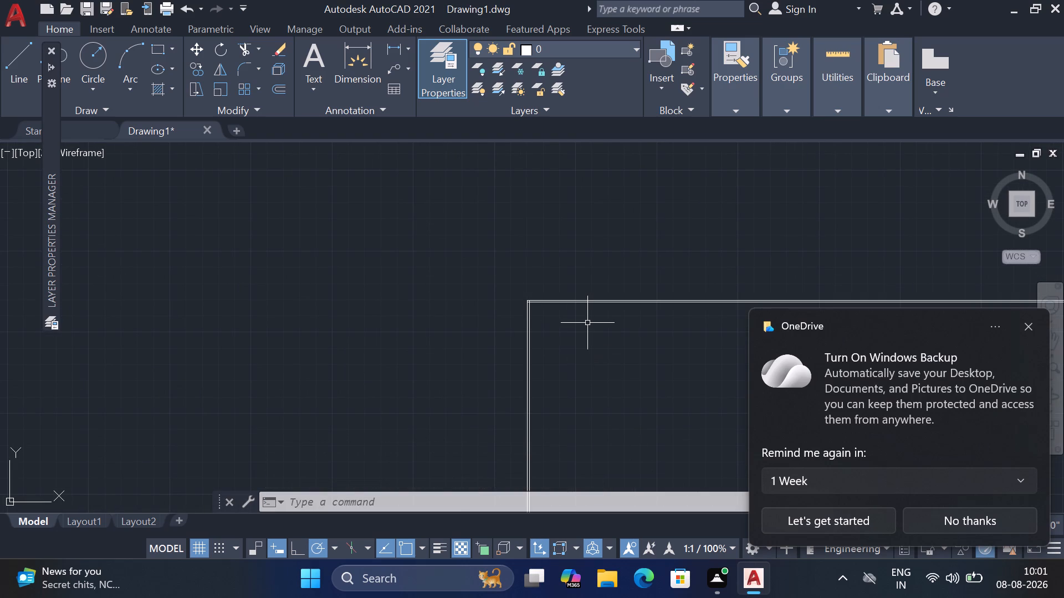
scroll(567, 325, "up", 5, "ctrl")
scroll(567, 325, "down", 4, "ctrl")
scroll(567, 325, "up", 2, "ctrl")
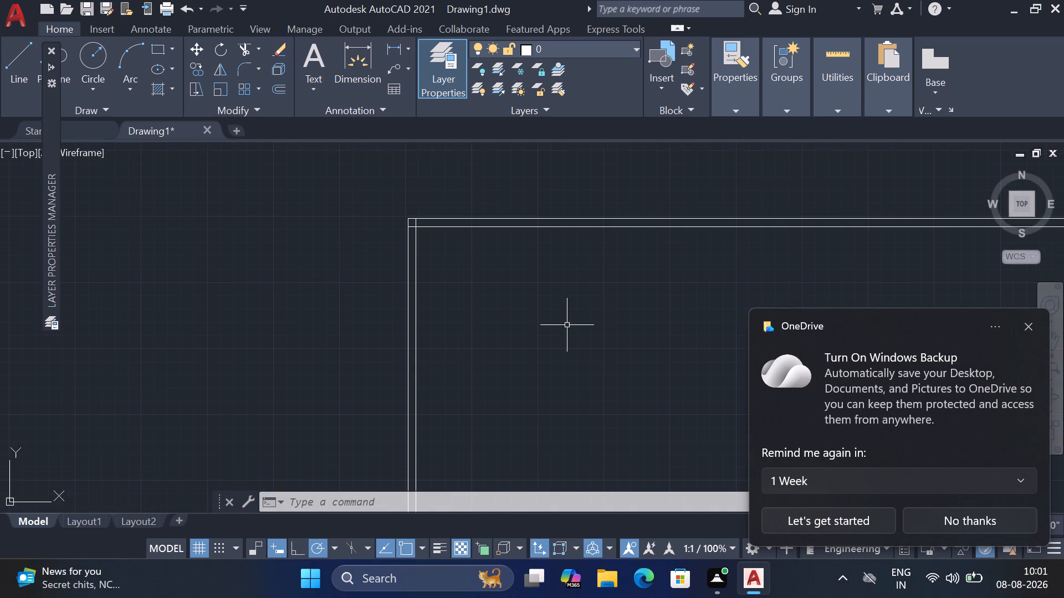
key("Escape")
key("o")
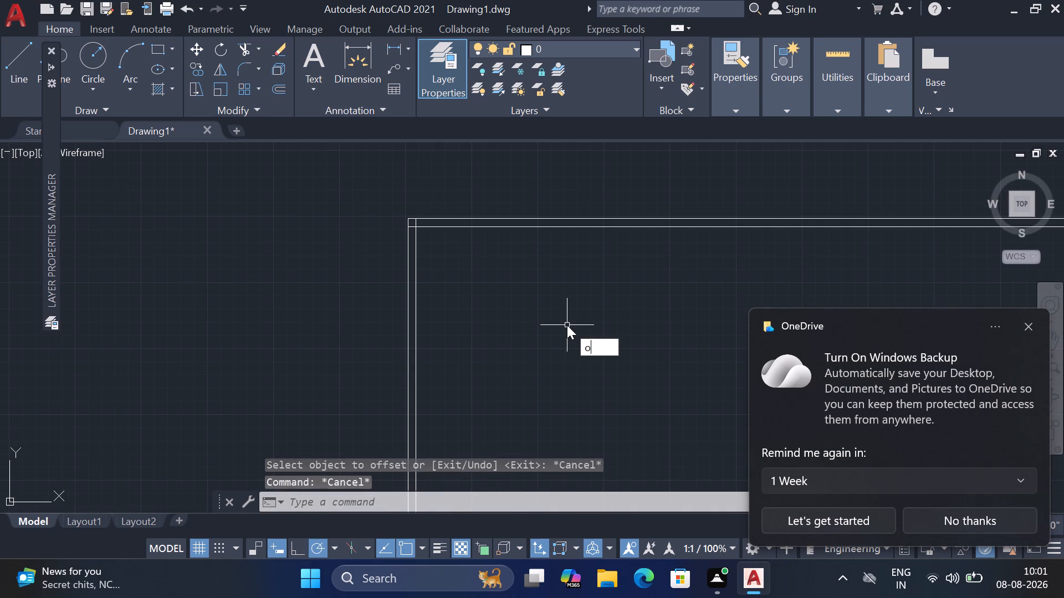
key("Return")
key("8")
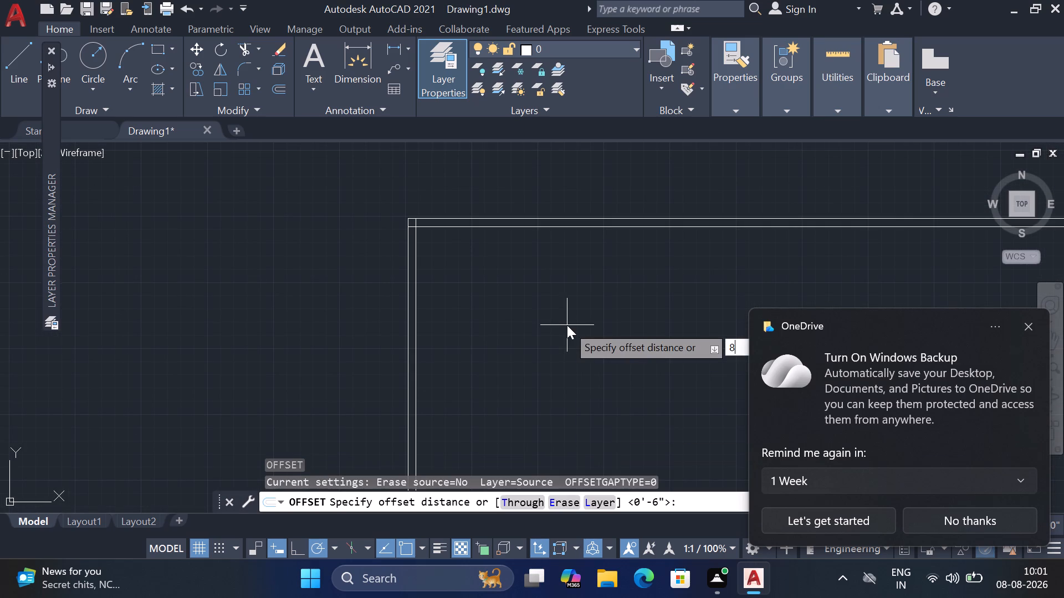
key("apostrophe")
key("Return")
key("space")
key("space")
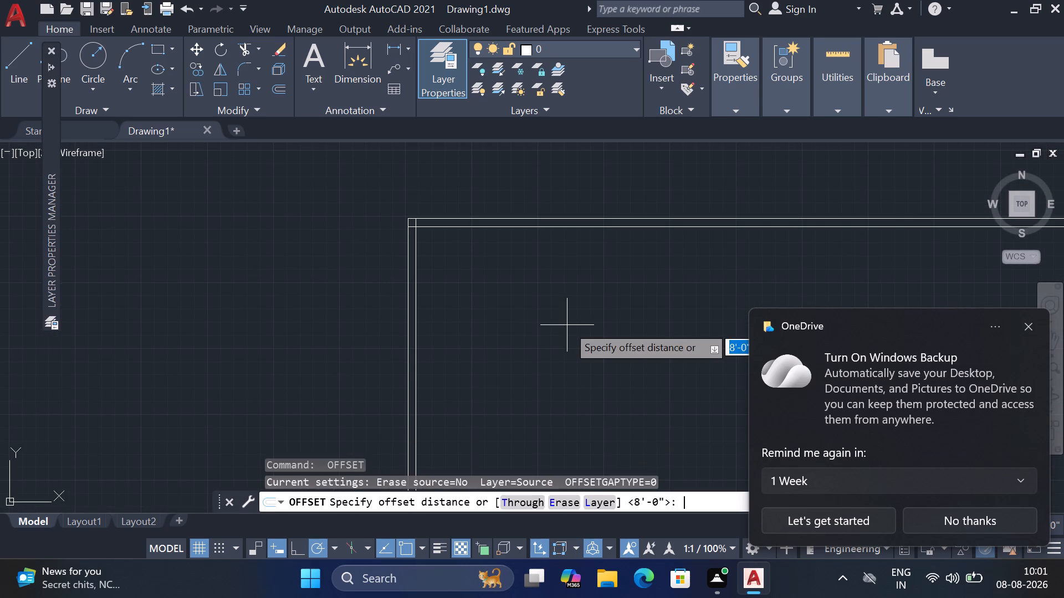
key("space")
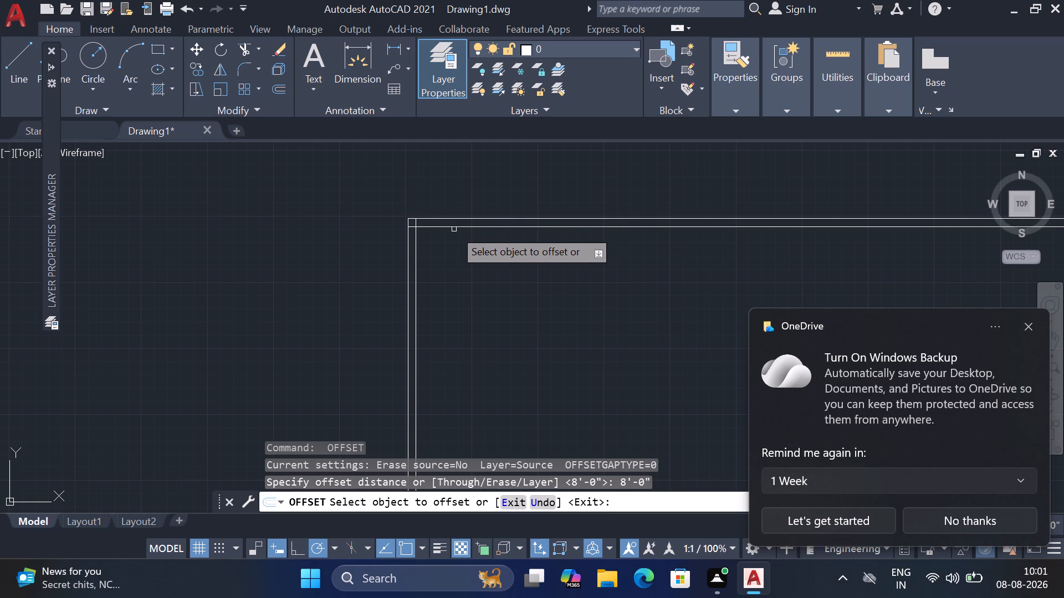
left_click(454, 229)
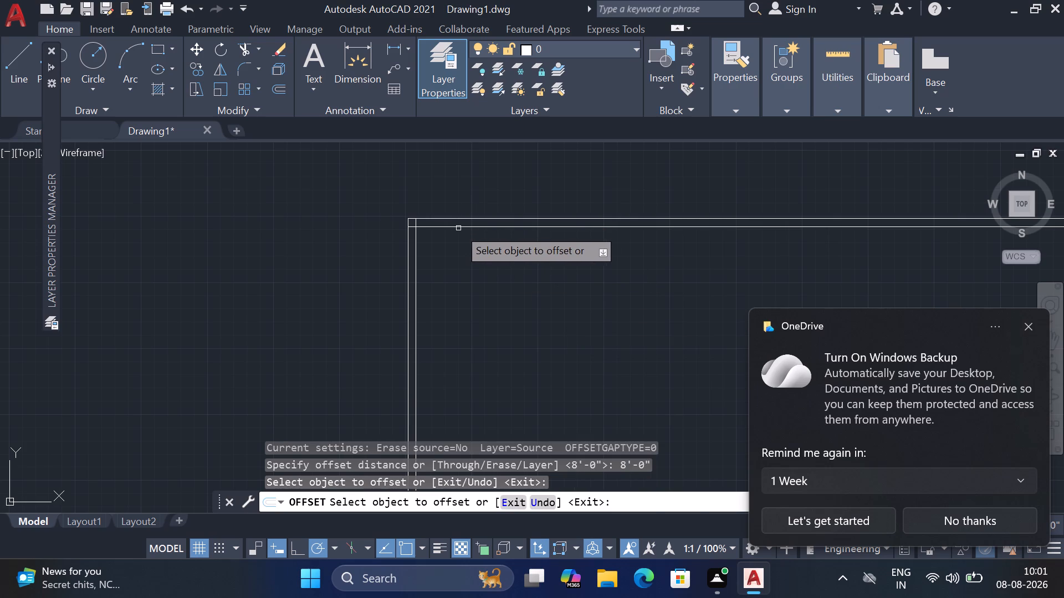
left_click(458, 228)
left_click(478, 352)
key("Escape")
Offset the inner left wall line 6' to the right to set the inner face of the right wall.
key("space")
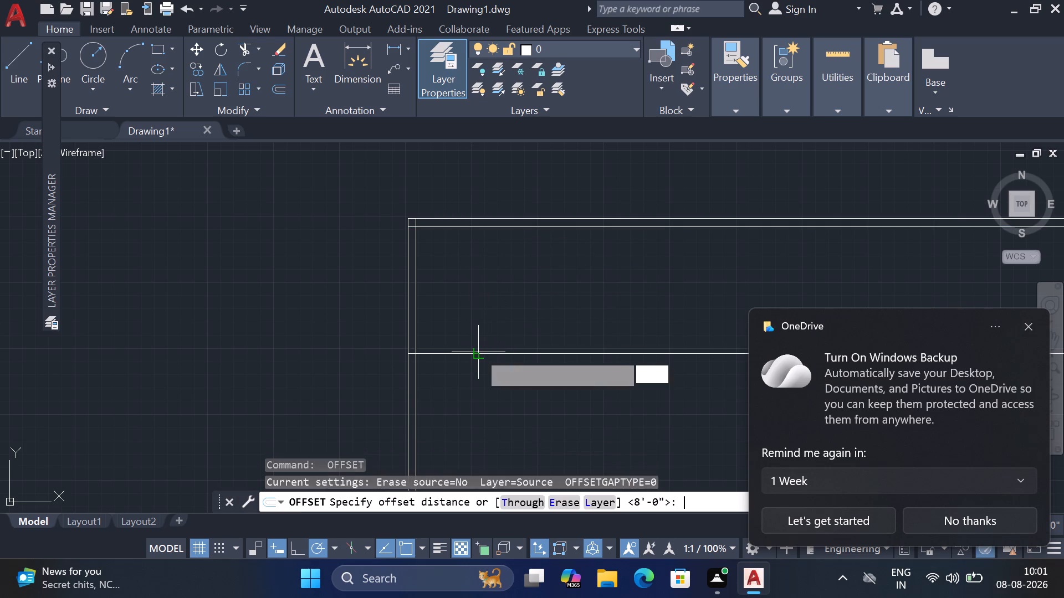
type("6'")
key("Return")
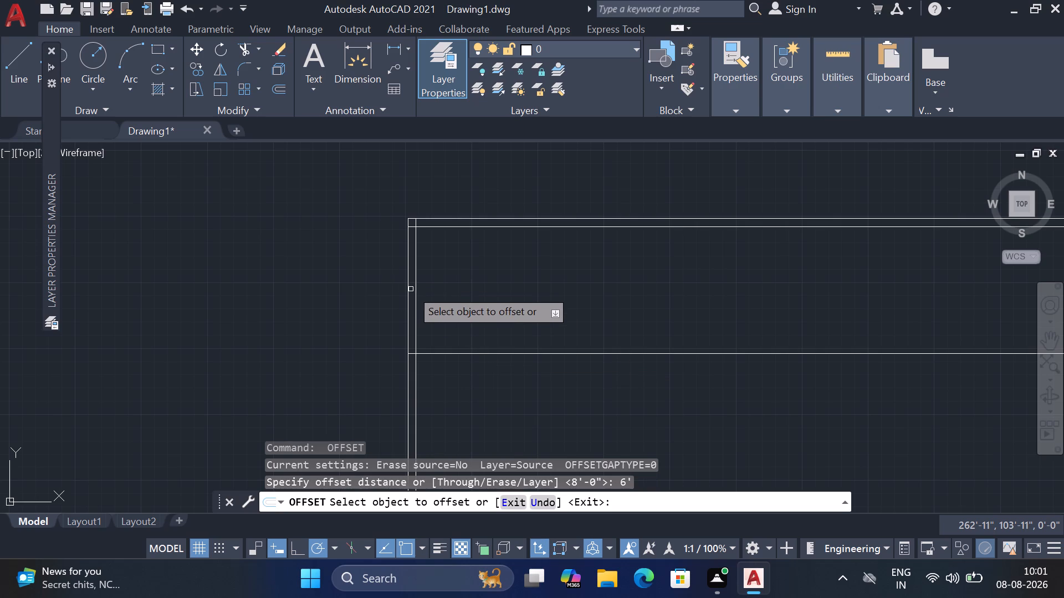
left_click_drag(417, 293, 572, 291)
left_click(572, 291)
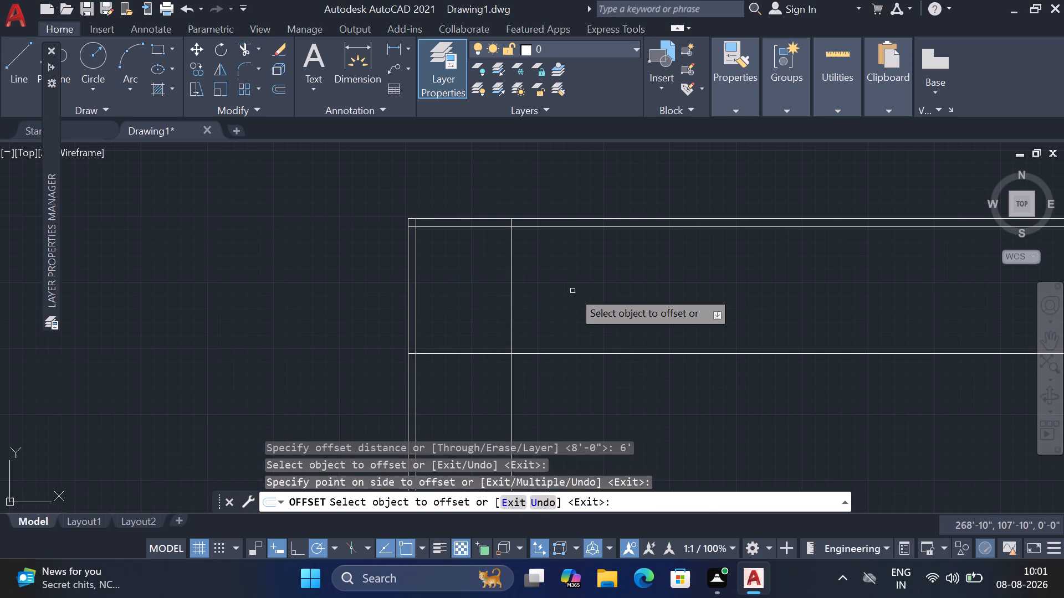
key("Escape")
Offset the right wall's inner line 6" outward to the right to give the wall its thickness.
key("o")
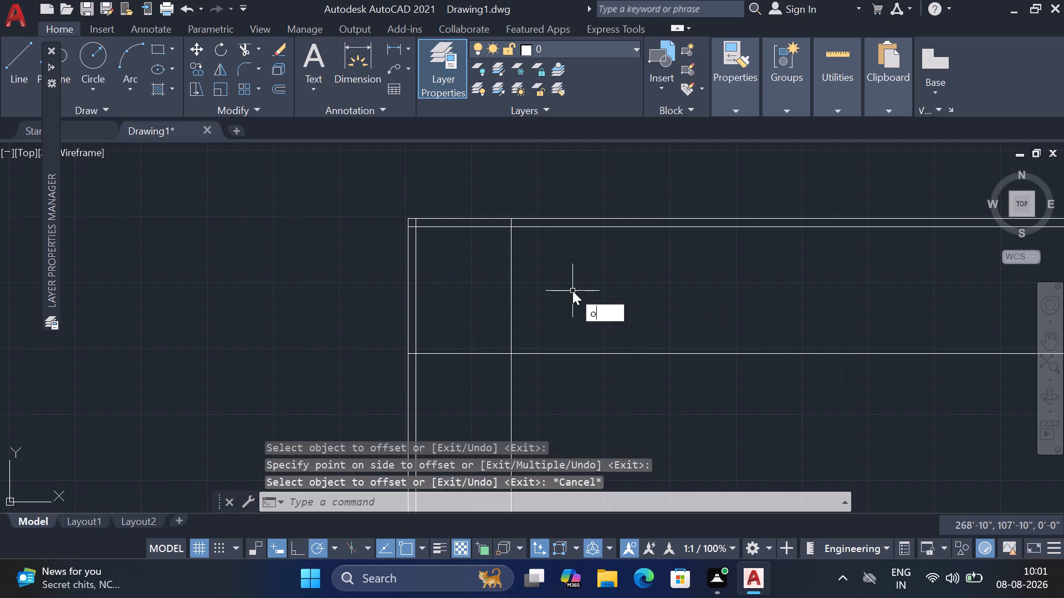
key("Return")
type("6\"")
key("Return")
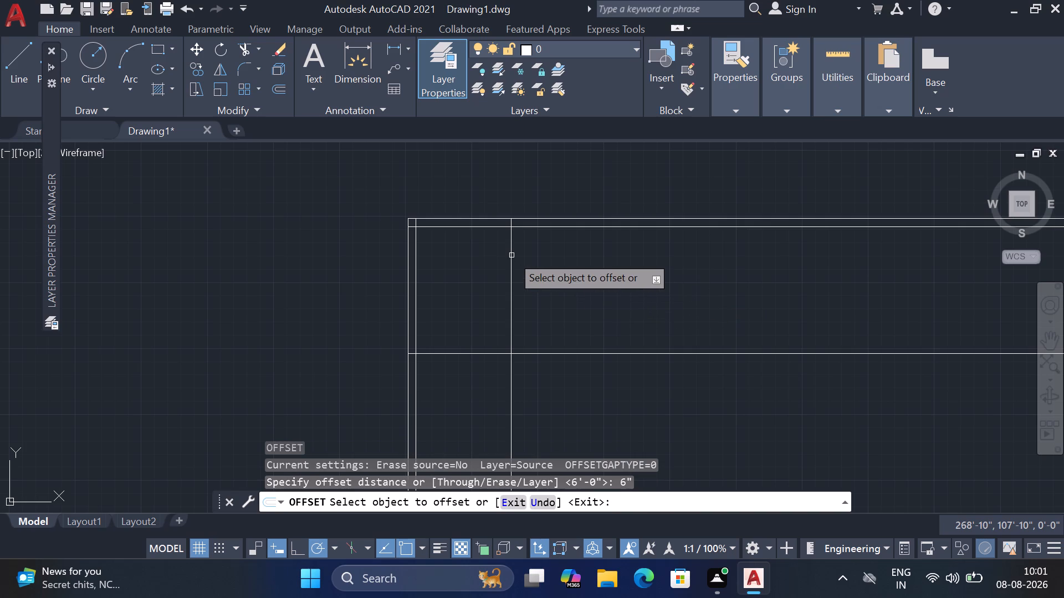
left_click_drag(511, 255, 653, 280)
left_click(653, 280)
key("space")
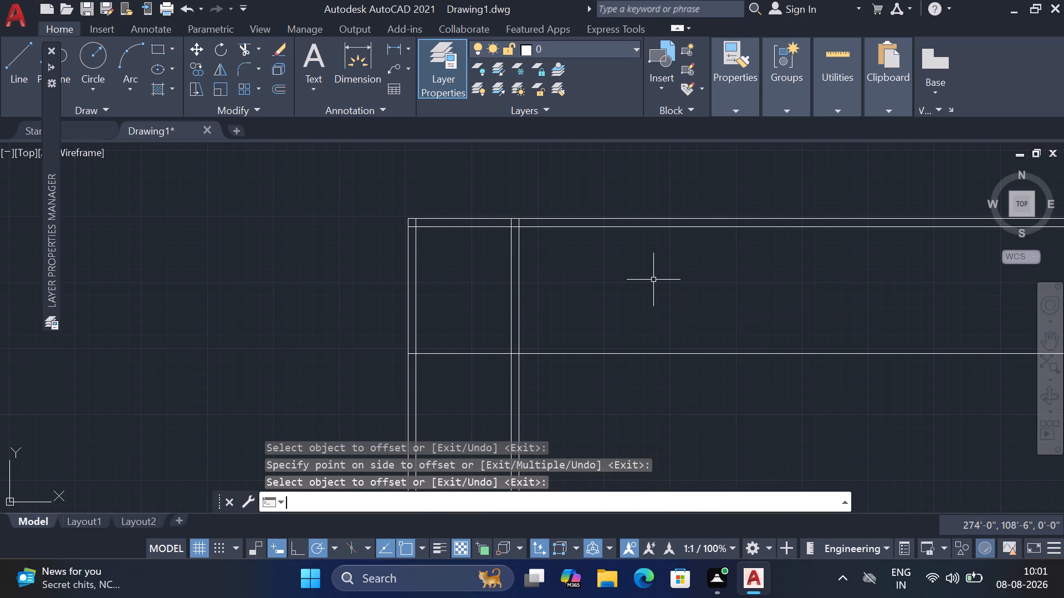
Offset the bottom wall's inner line 6" downward to give the wall its thickness.
key("space")
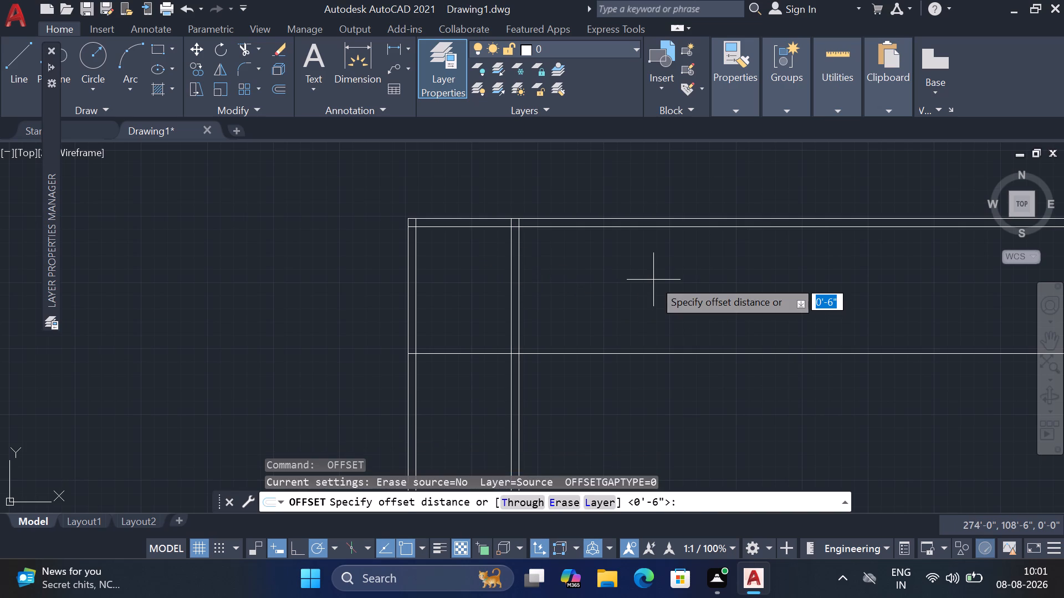
key("space")
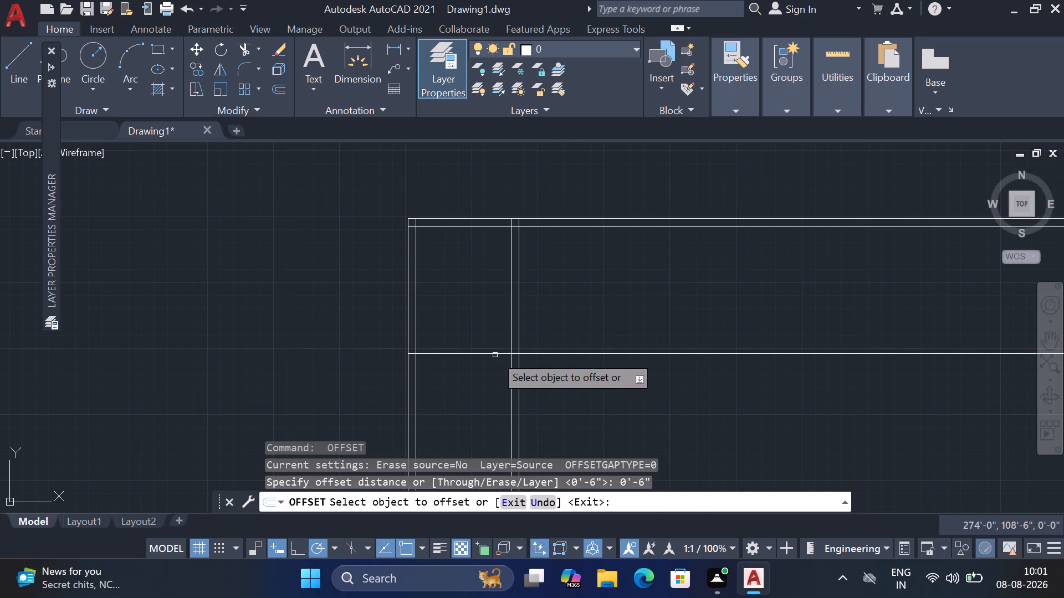
left_click_drag(495, 355, 516, 411)
left_click(516, 411)
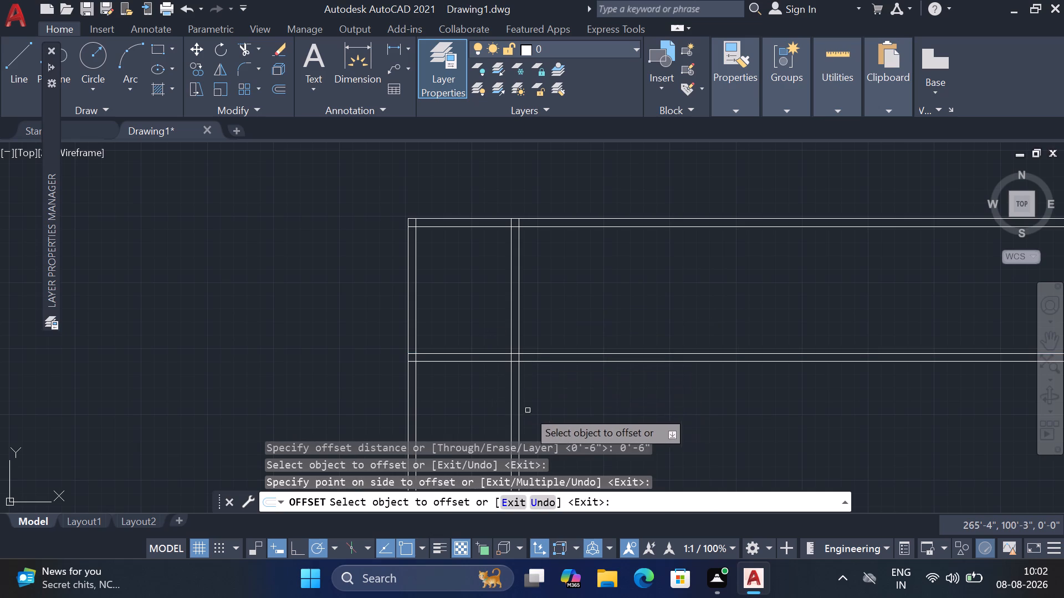
key("Escape")
Trim the horizontal lines beyond the right wall and the vertical lines below the bottom wall, leaving a closed rectangular room outline.
type("tr")
key("space")
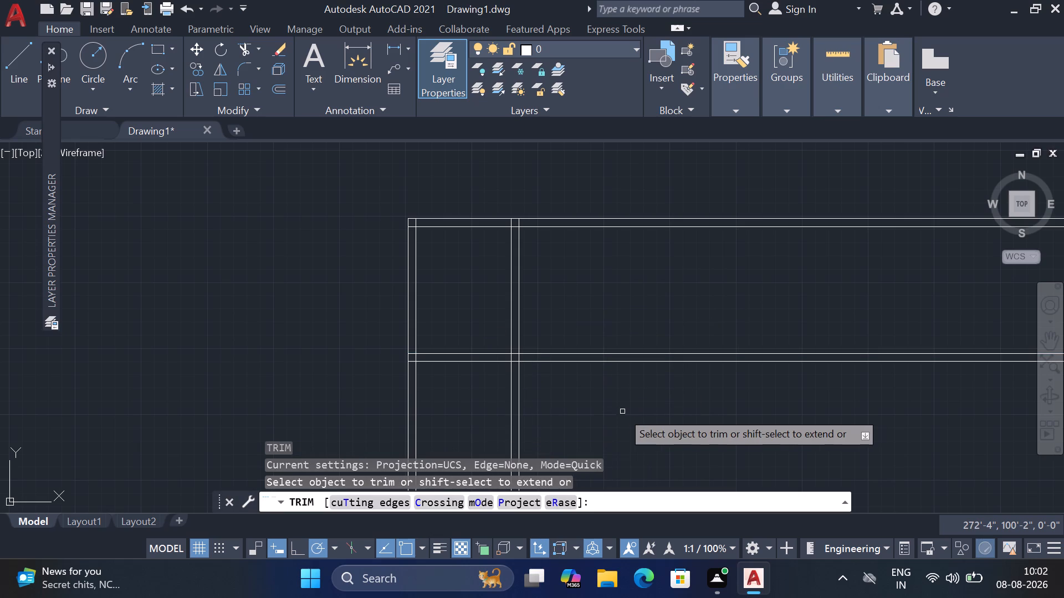
left_click(617, 409)
left_click(574, 210)
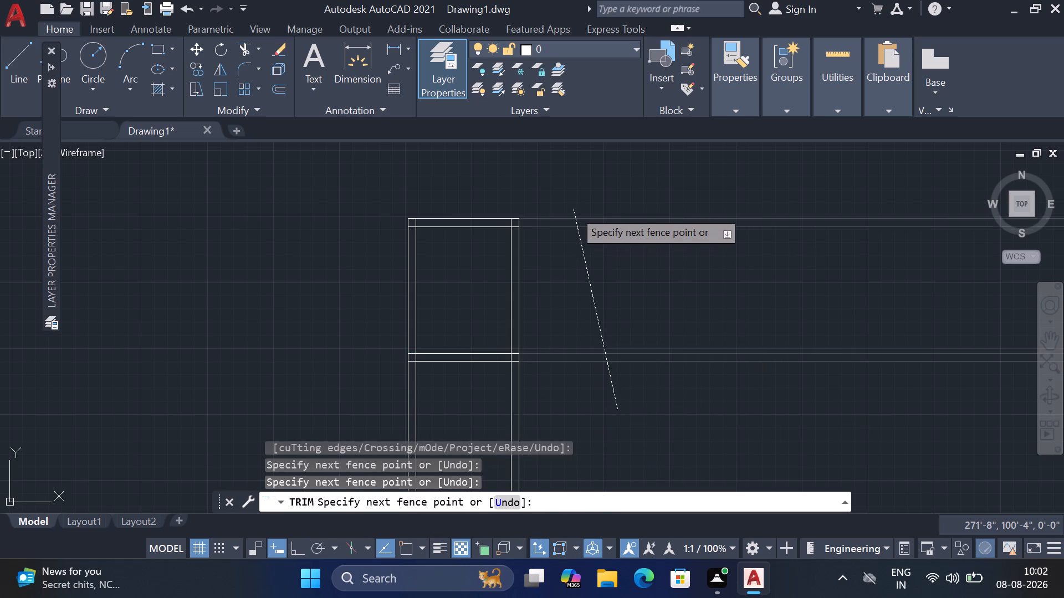
left_click(538, 396)
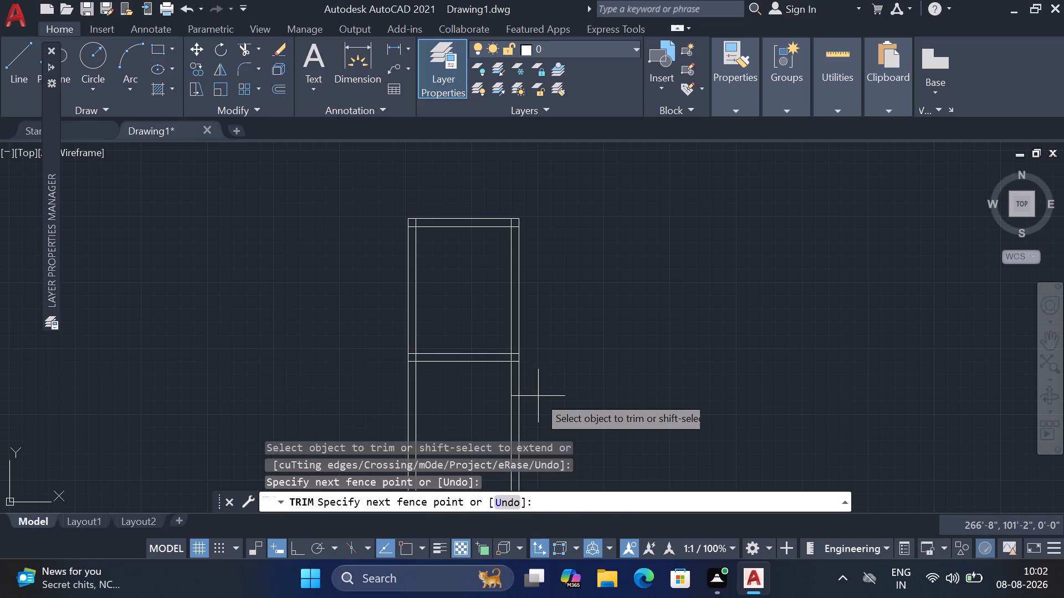
left_click(358, 366)
key("Escape")
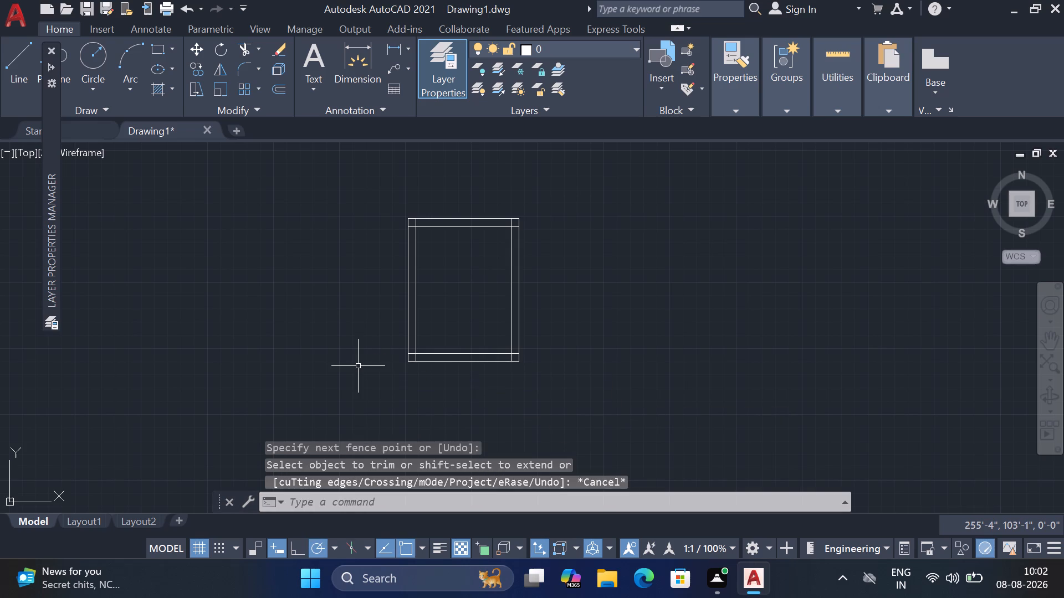
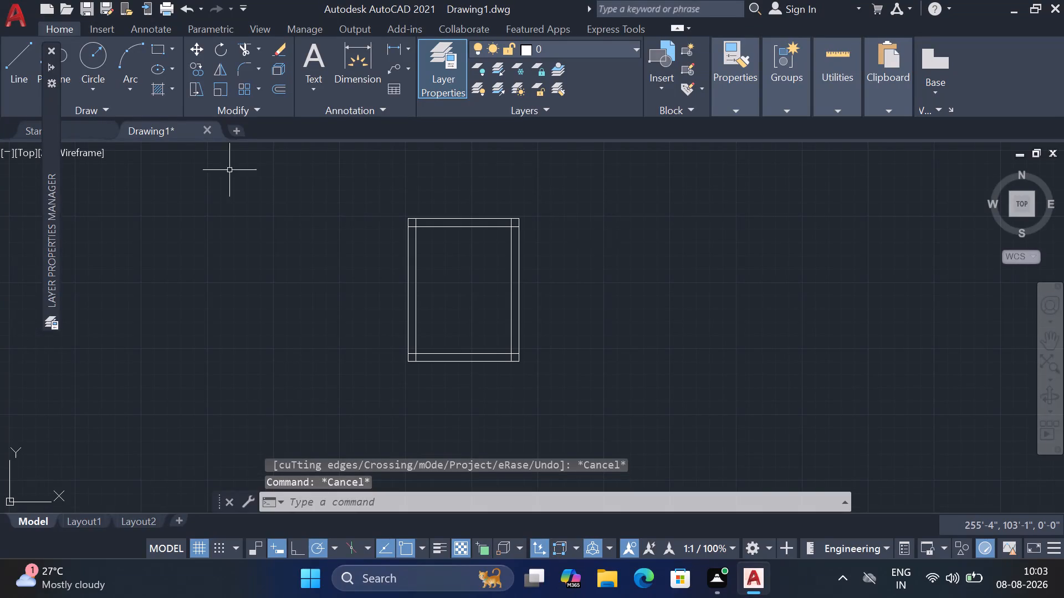
Trim the overlapping line segments at all four wall corners, leaving clean inner and outer room outlines.
scroll(407, 234, "up", 4)
scroll(407, 234, "down", 2)
key("t")
key("r")
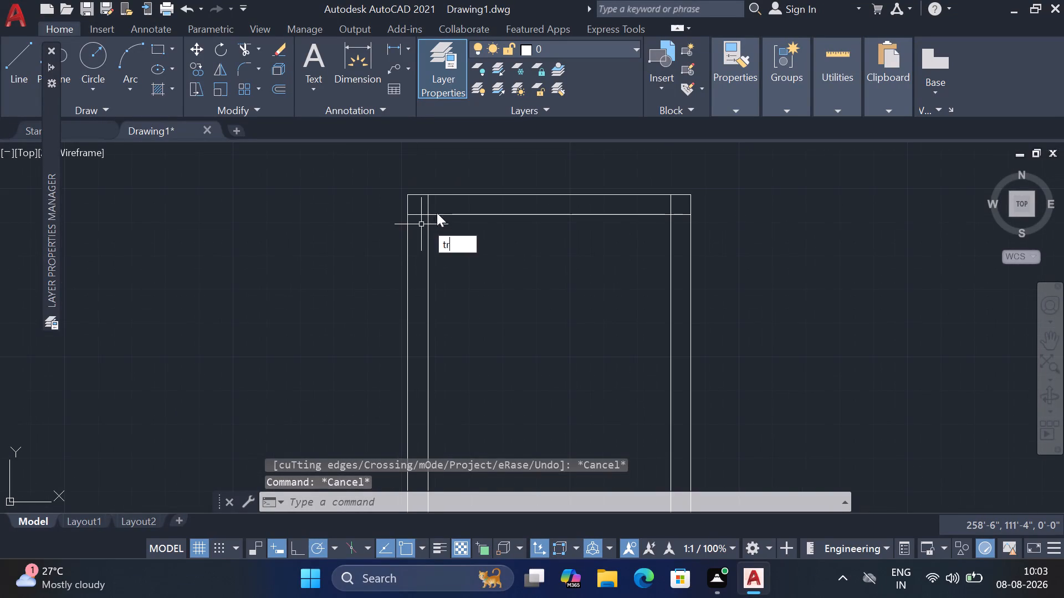
key("space")
scroll(435, 208, "up", 4)
left_click_drag(427, 193, 422, 194)
left_click(304, 269)
scroll(312, 241, "down", 6)
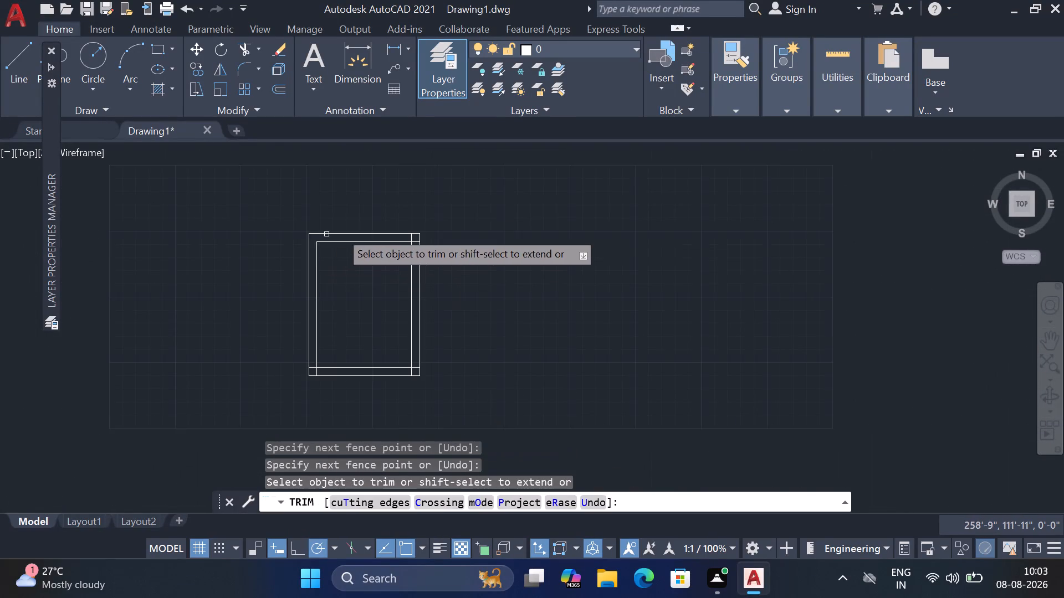
scroll(428, 227, "up", 3)
left_click(355, 268)
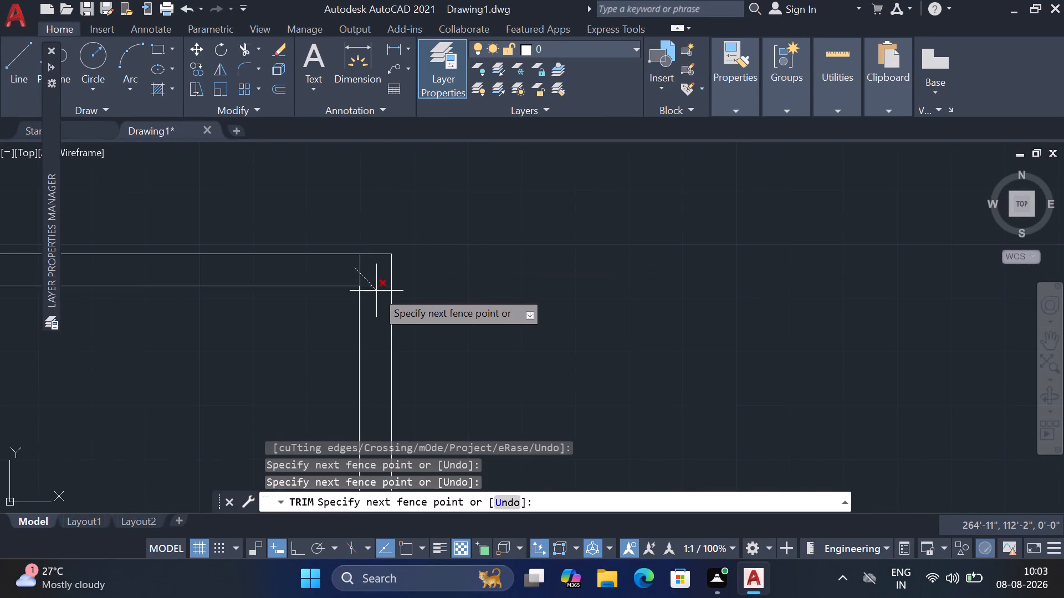
left_click(376, 291)
scroll(451, 225, "down", 4)
scroll(451, 323, "up", 4)
scroll(376, 256, "up", 3)
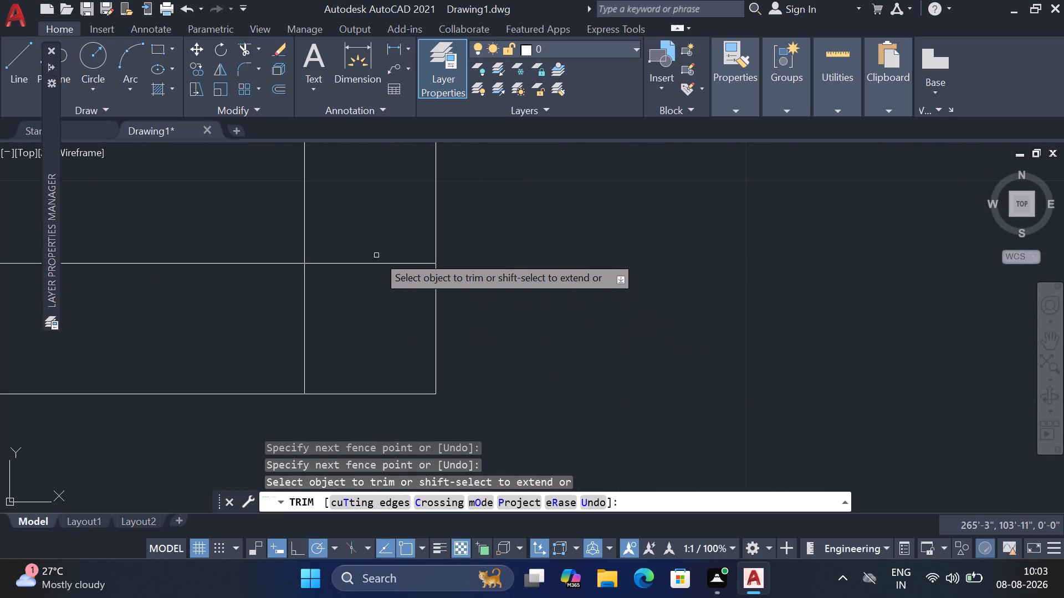
left_click(378, 255)
left_click(250, 323)
scroll(693, 254, "down", 5)
scroll(517, 258, "up", 4)
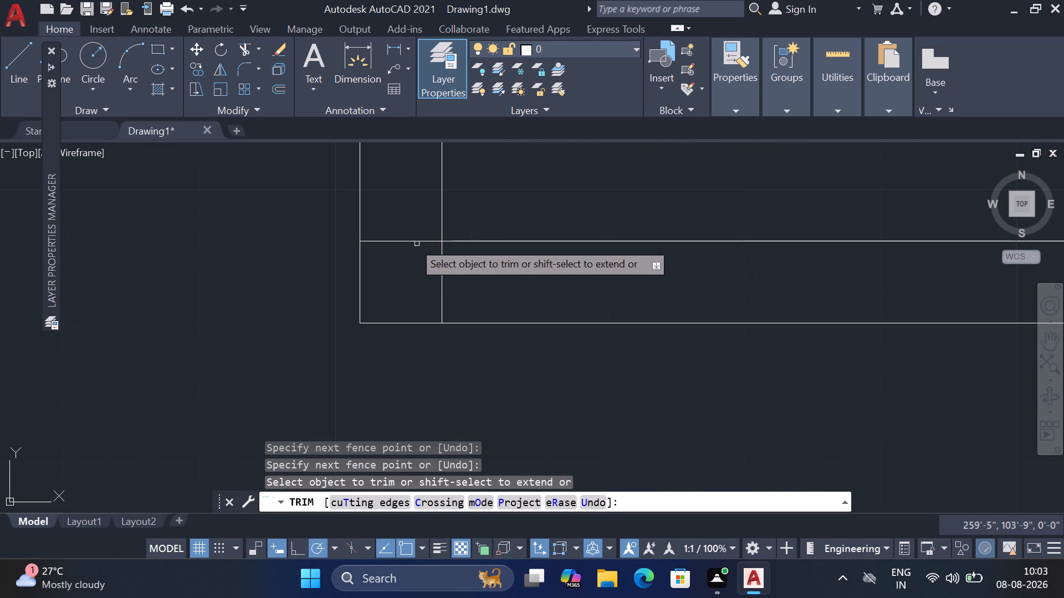
left_click(382, 227)
left_click(451, 289)
scroll(424, 288, "down", 6)
middle_click_drag(535, 233, 511, 269)
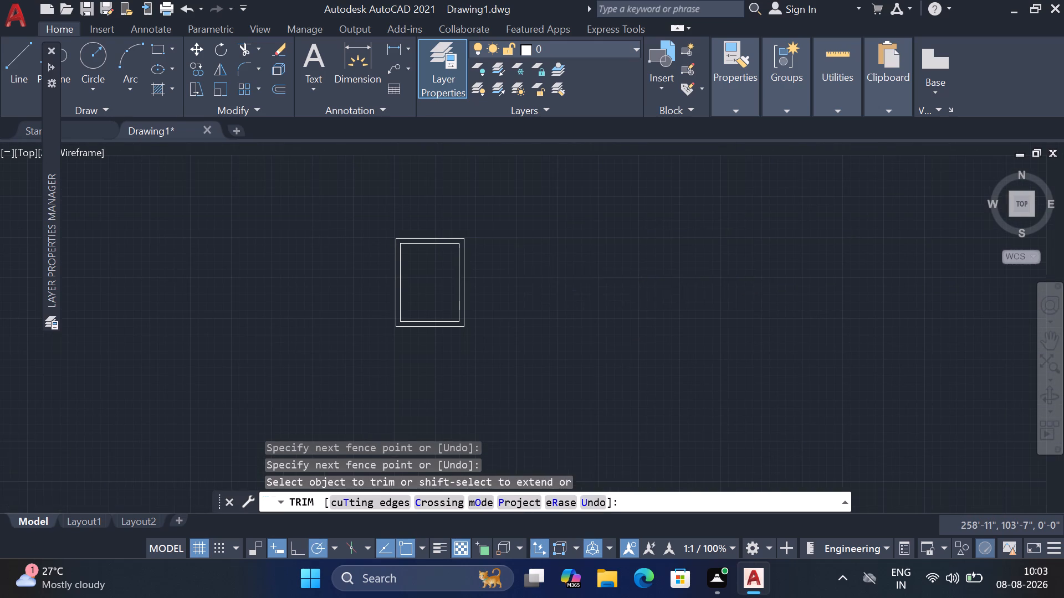
key("Escape")
type("tr")
key("Escape")
Draw a 2' by 6" rectangle in the empty space to the right of the room.
type("rec")
key("space")
left_click(576, 311)
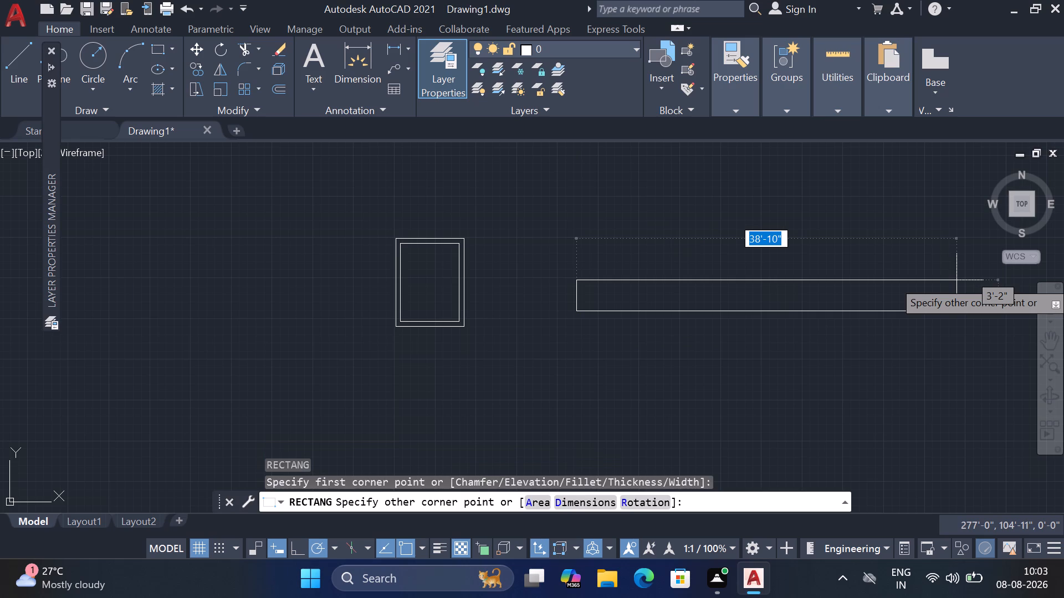
type("2'")
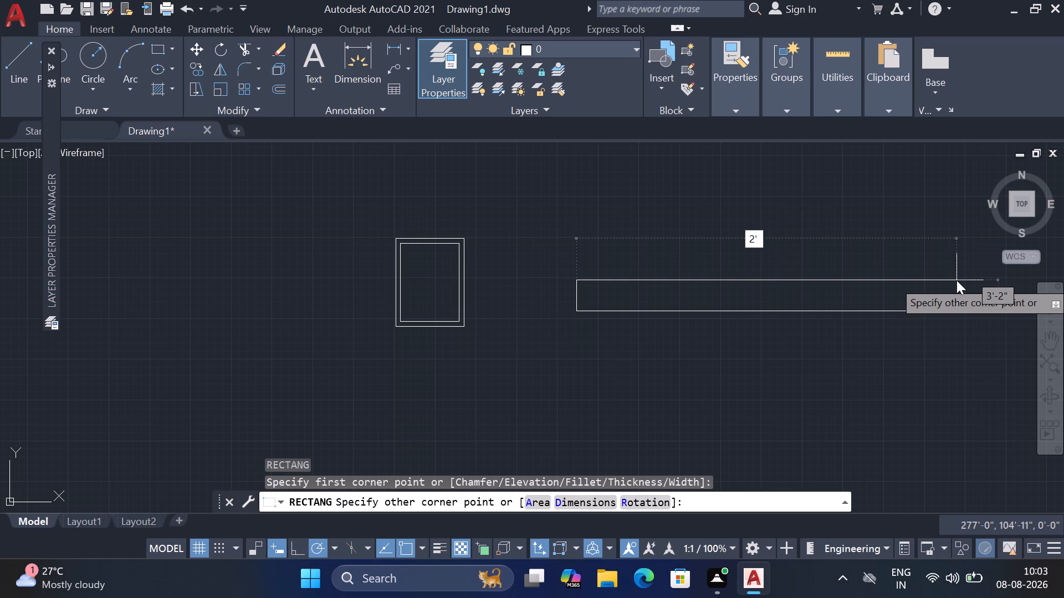
key("comma")
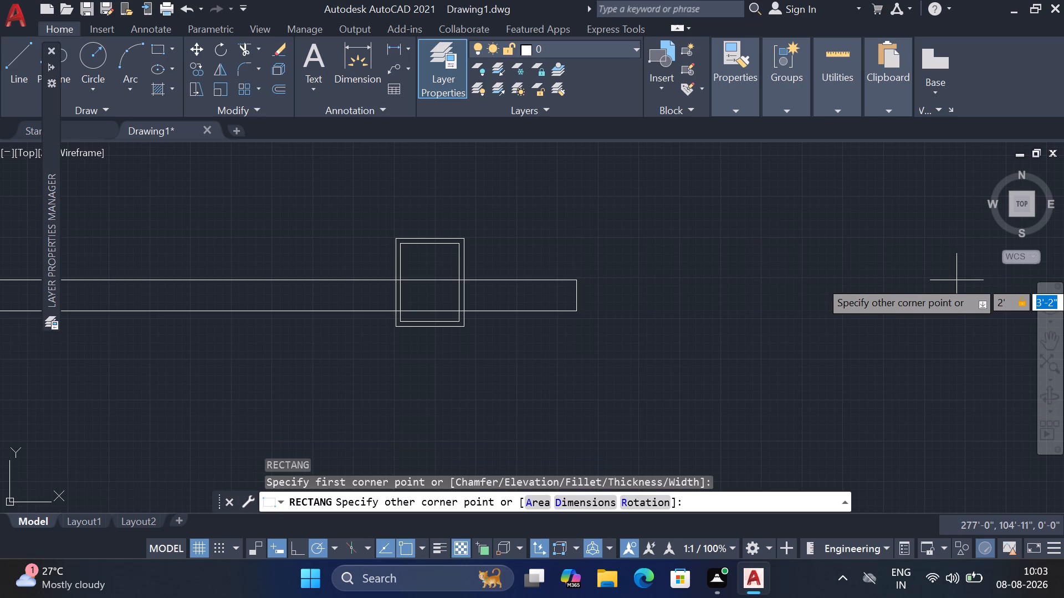
type("6\"")
key("Return")
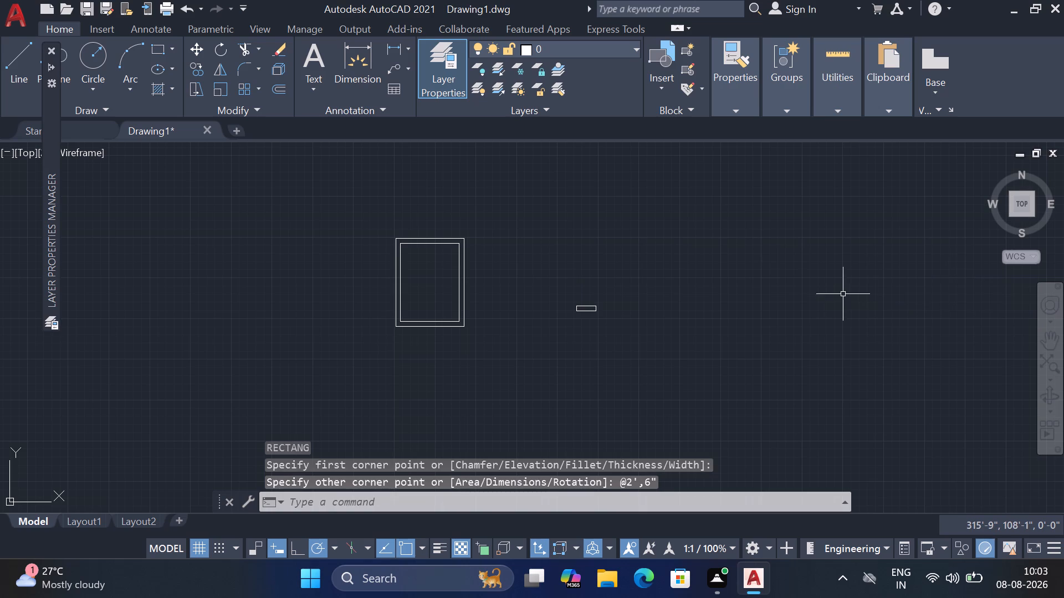
Move the 2' by 6" rectangle by its top midpoint to the midpoint between the top wall's outer corners.
left_click_drag(614, 187, 611, 200)
left_click(544, 337)
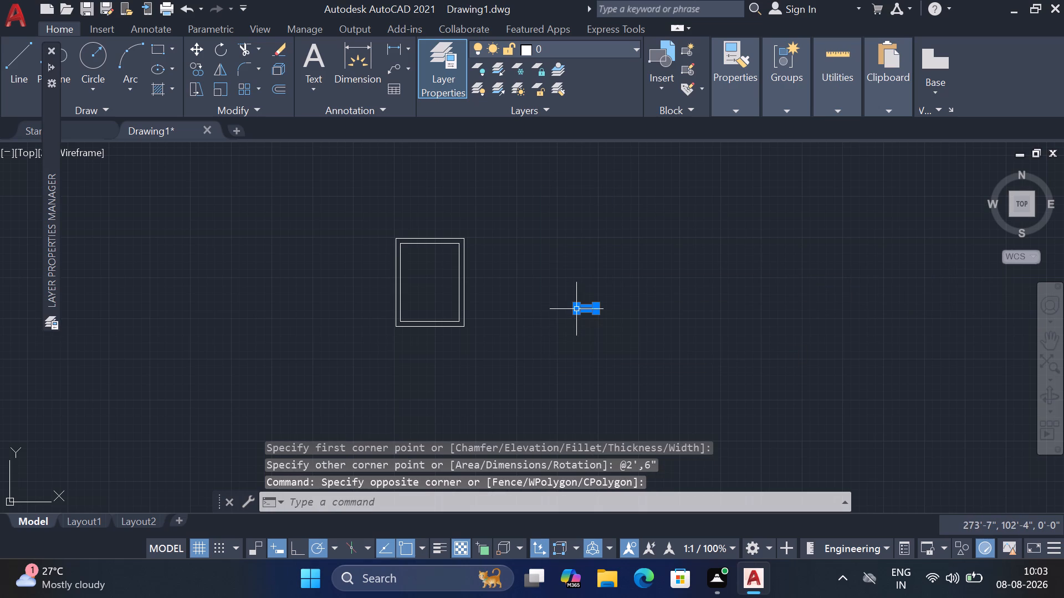
type("m")
key("space")
scroll(580, 306, "up", 4)
left_click(603, 303)
scroll(549, 287, "down", 4)
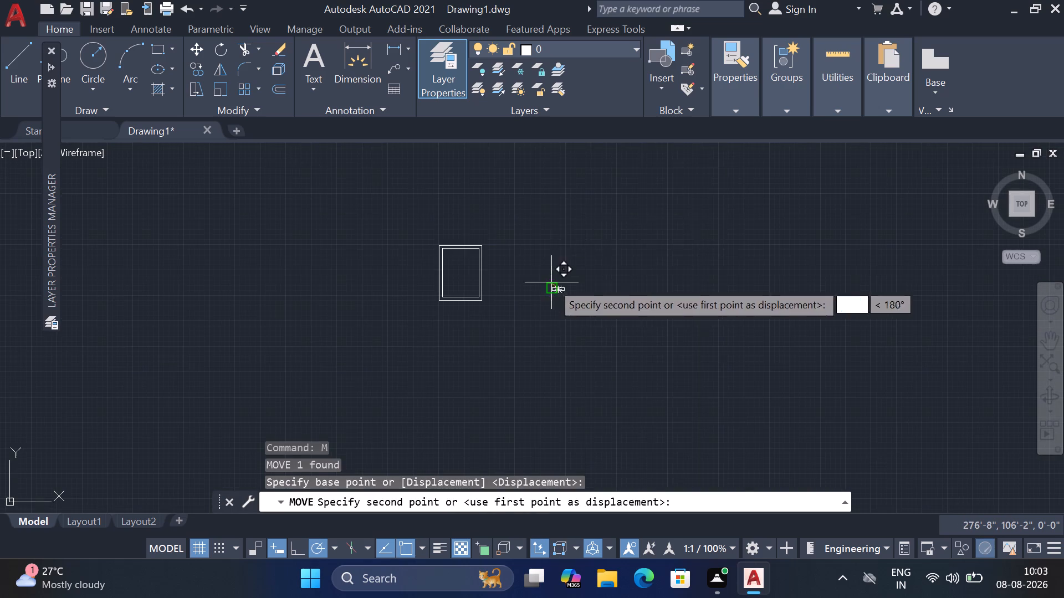
right_click(556, 273, "shift")
left_click(633, 185)
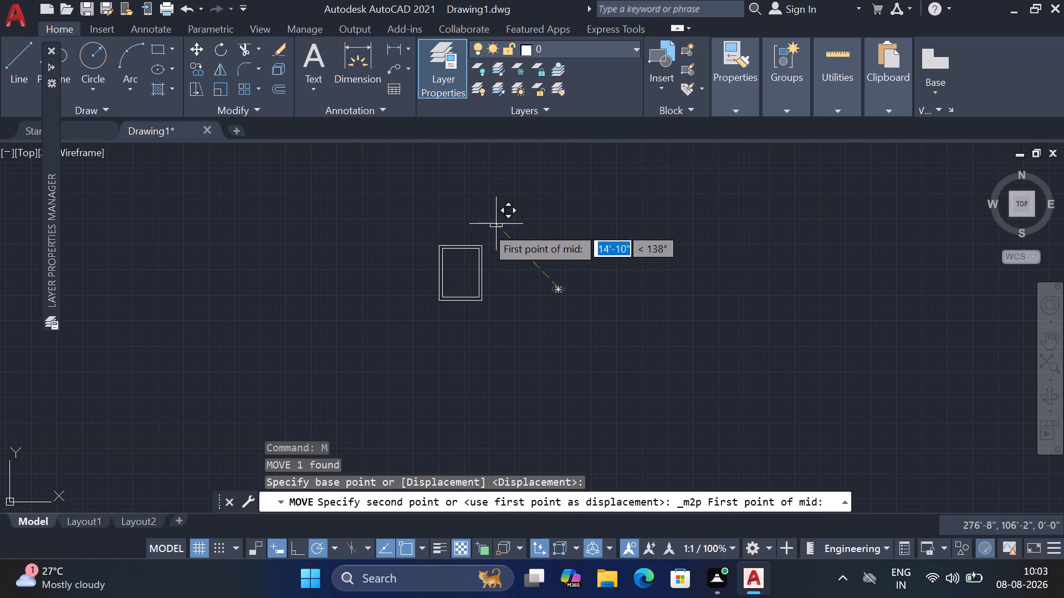
scroll(469, 230, "up", 3)
left_click(338, 291)
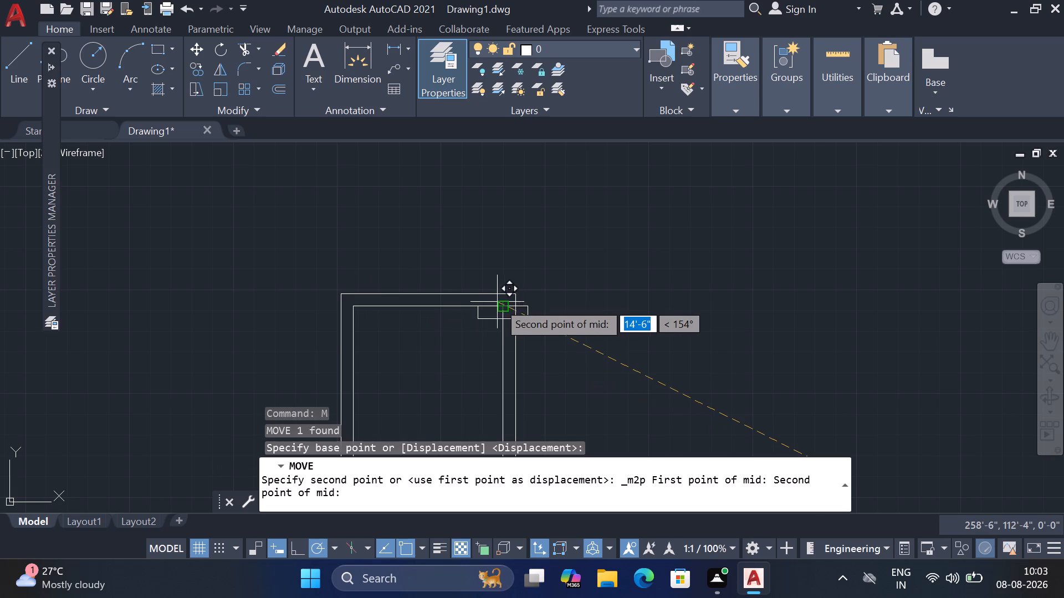
left_click(515, 293)
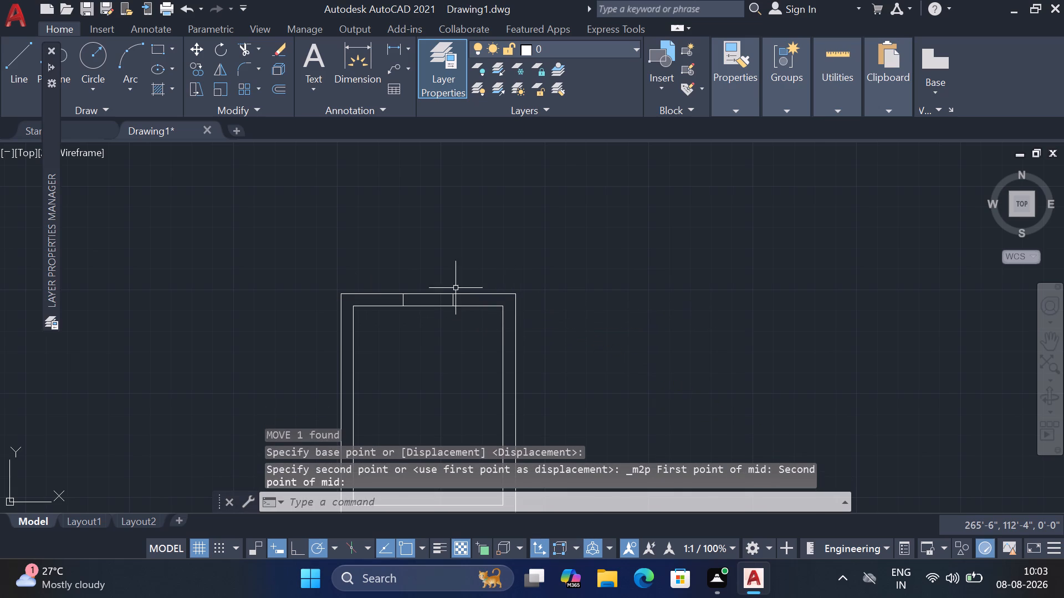
key("Escape")
Trim the lines across the rectangle in the top wall to leave a centred 2' opening.
middle_click_drag(437, 255, 442, 224)
key("t")
key("r")
key("space")
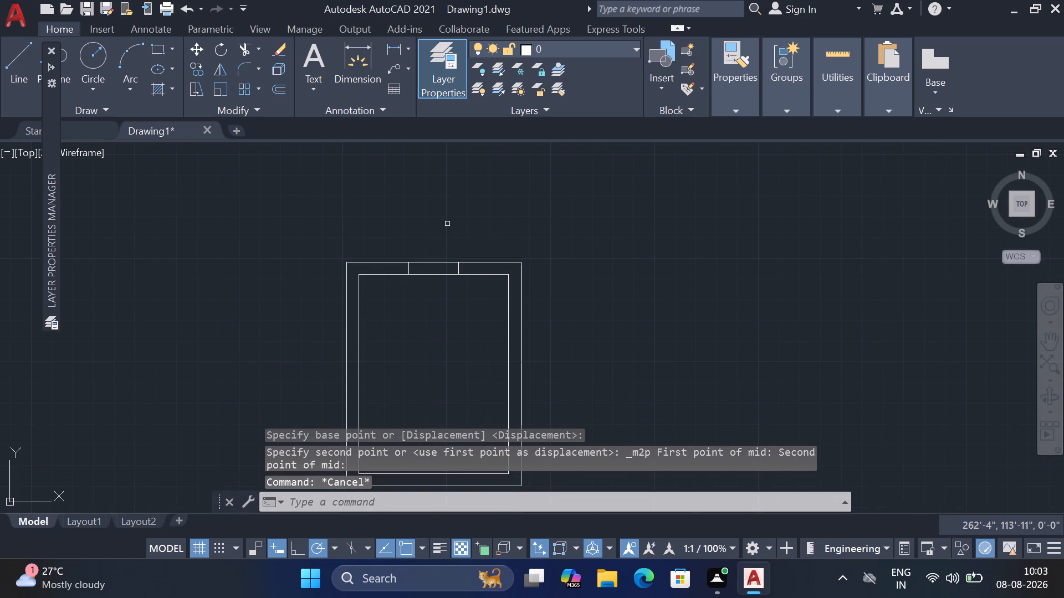
left_click(446, 225)
left_click(420, 323)
scroll(503, 230, "down", 1)
middle_click_drag(553, 302, 555, 280)
key("Escape")
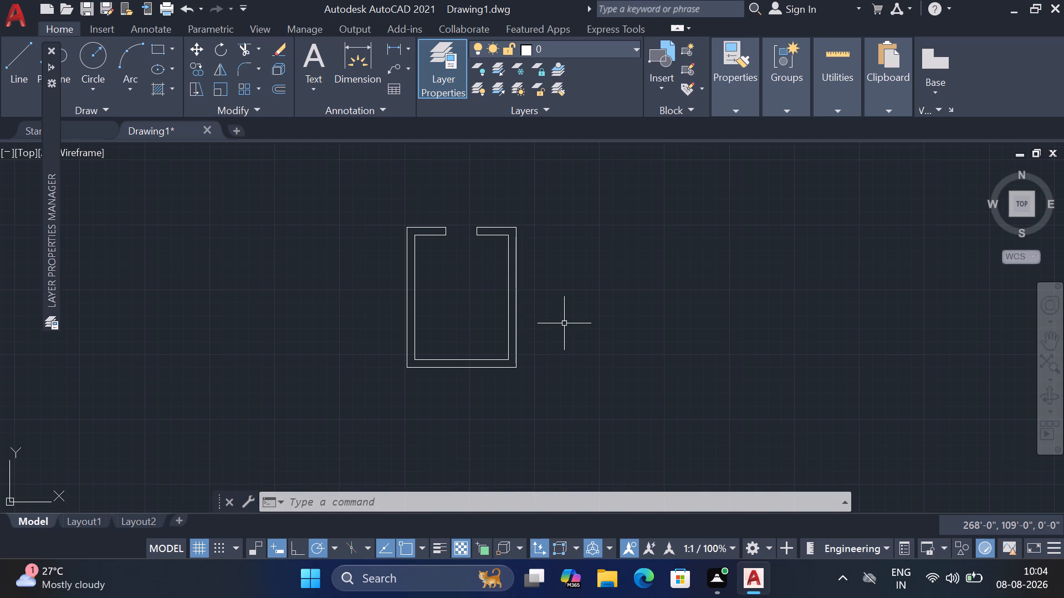
Draw a 2'8" by 6" rectangle to the right of the room for the second opening.
type("rec")
key("space")
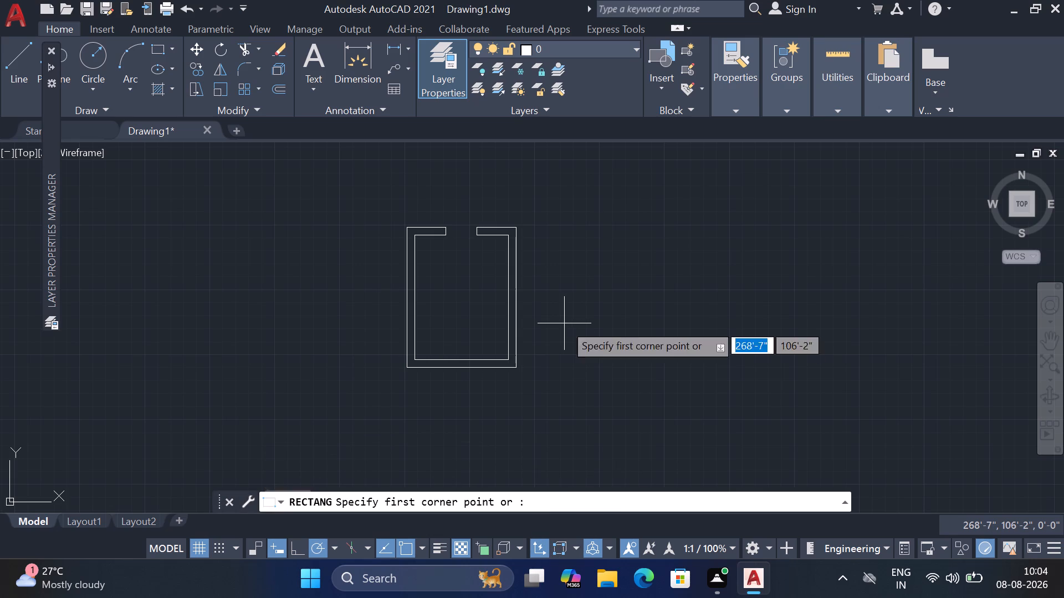
left_click(592, 380)
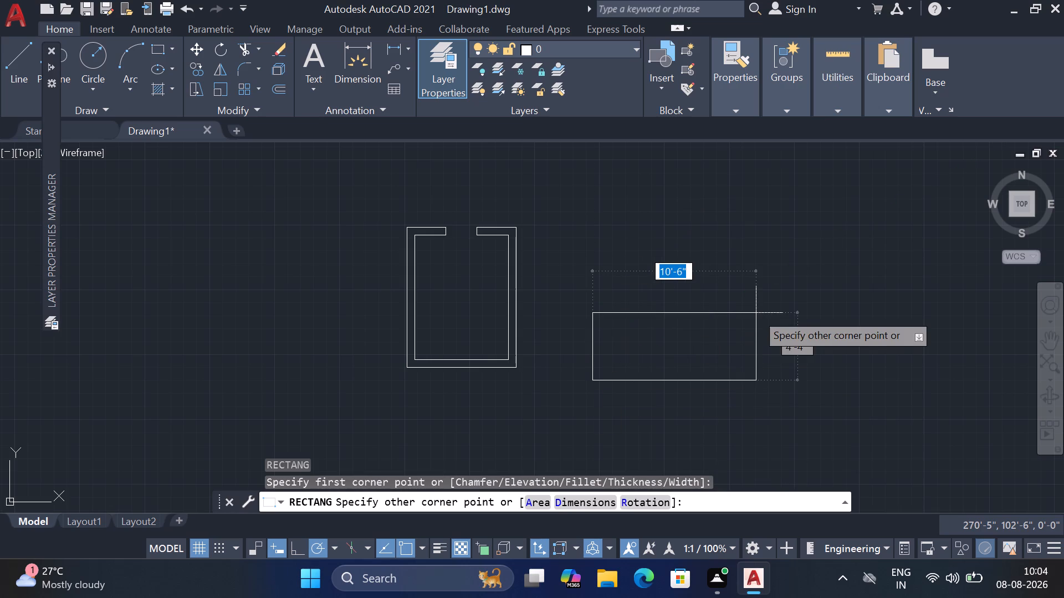
type("2'8\",")
type("6\"")
key("Return")
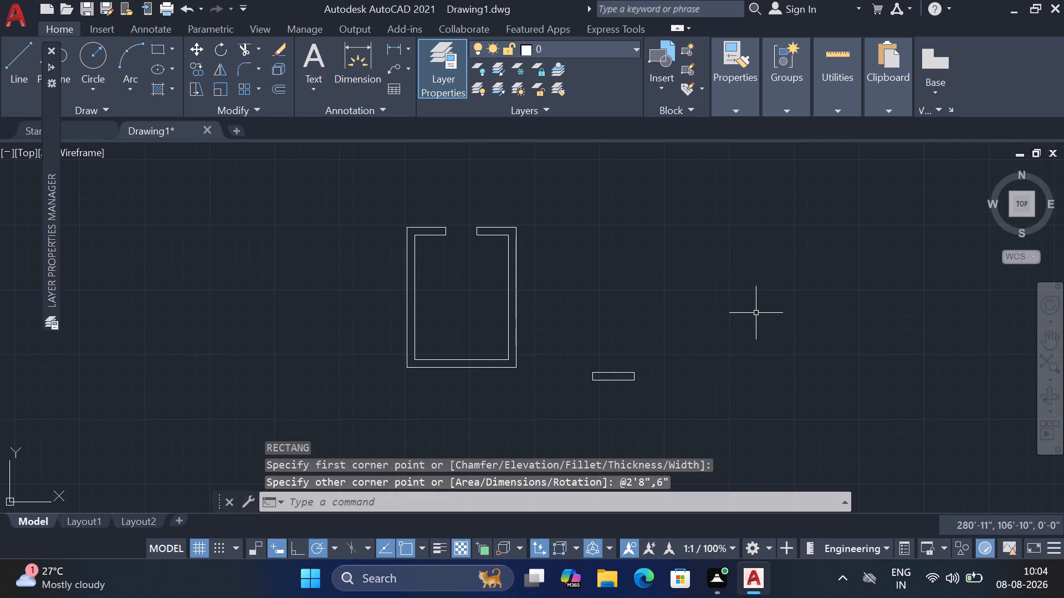
Move the 2'8" rectangle into the bottom wall, with its right end at the right wall's inner face.
scroll(636, 374, "up", 2)
middle_click_drag(636, 366, 668, 308)
left_click_drag(693, 289, 647, 327)
left_click(544, 358)
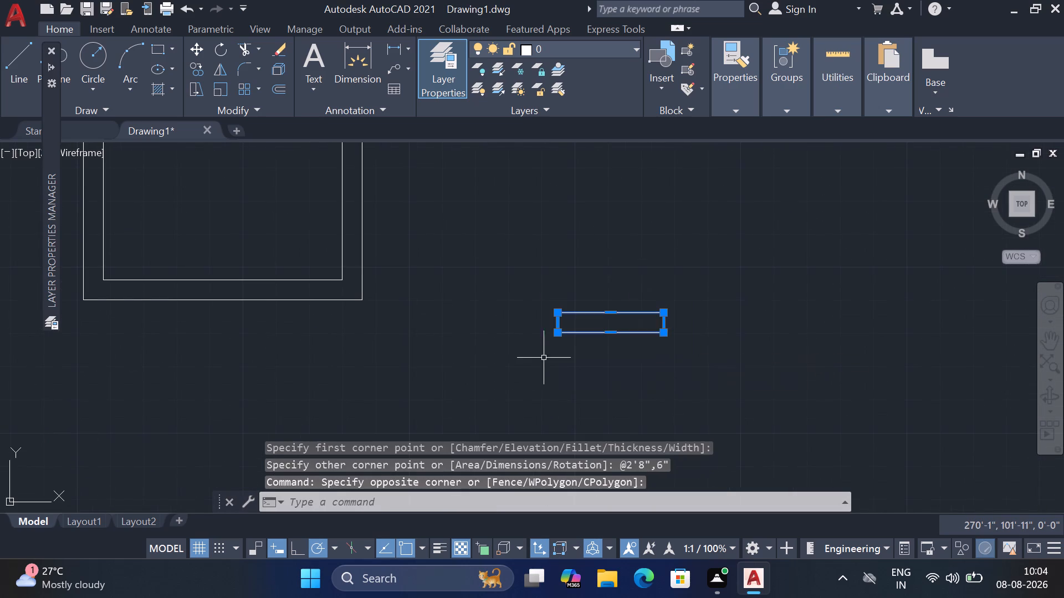
type("m")
key("space")
left_click(664, 331)
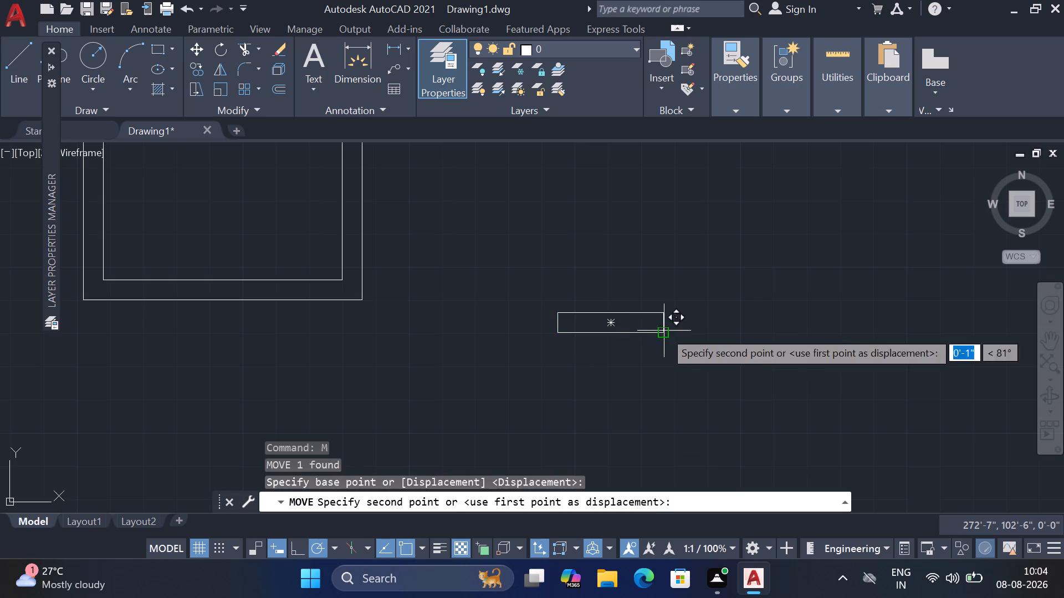
left_click(341, 297)
Move the 2'8" rectangle 6" to the left along the bottom wall with Ortho on.
left_click(344, 290)
left_click(337, 290)
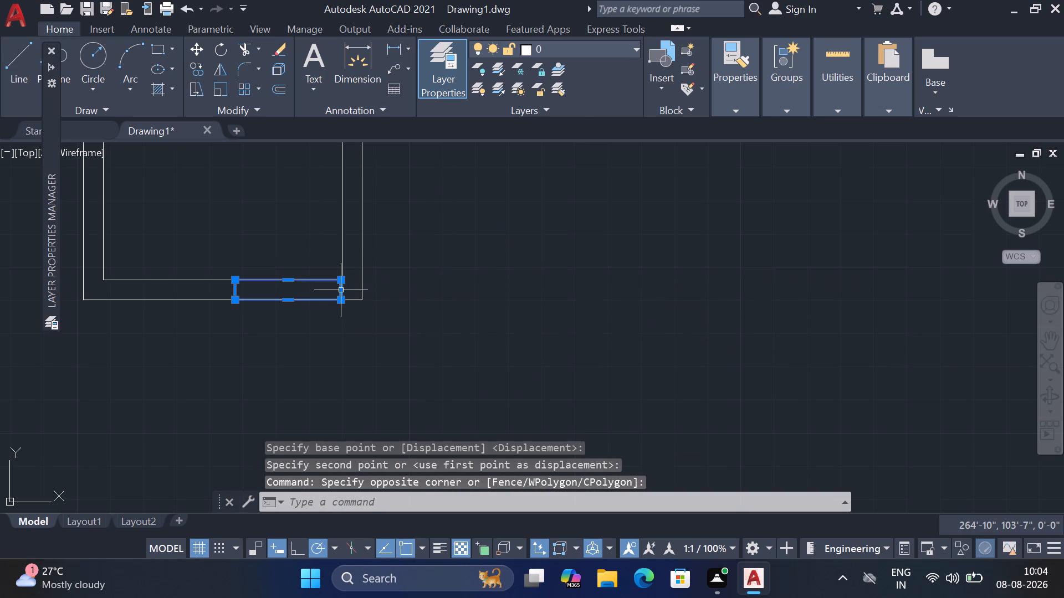
scroll(336, 291, "up", 4)
type("m")
key("space")
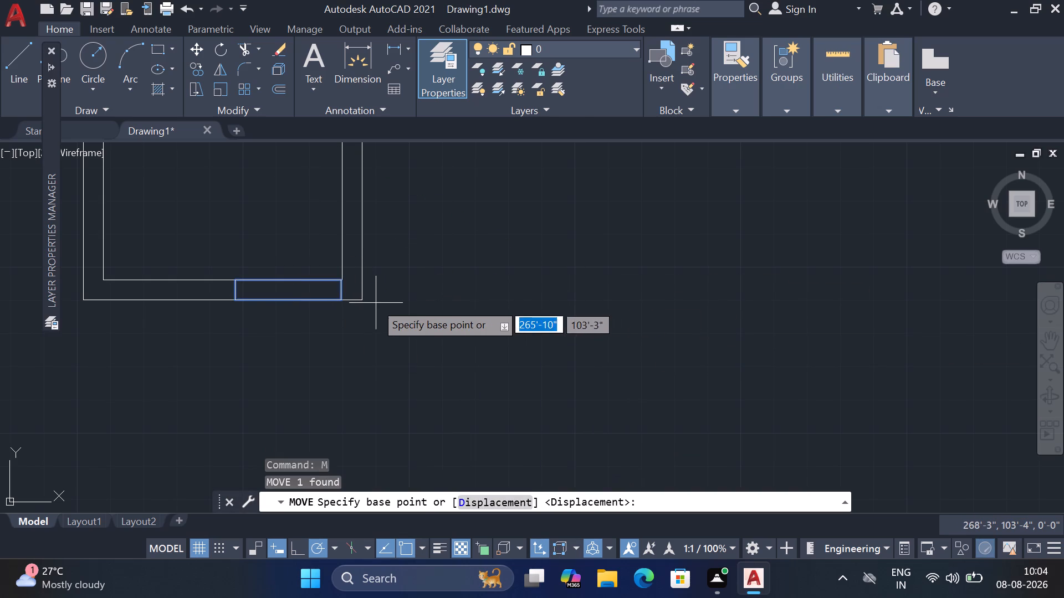
scroll(366, 300, "up", 3)
left_click(280, 305)
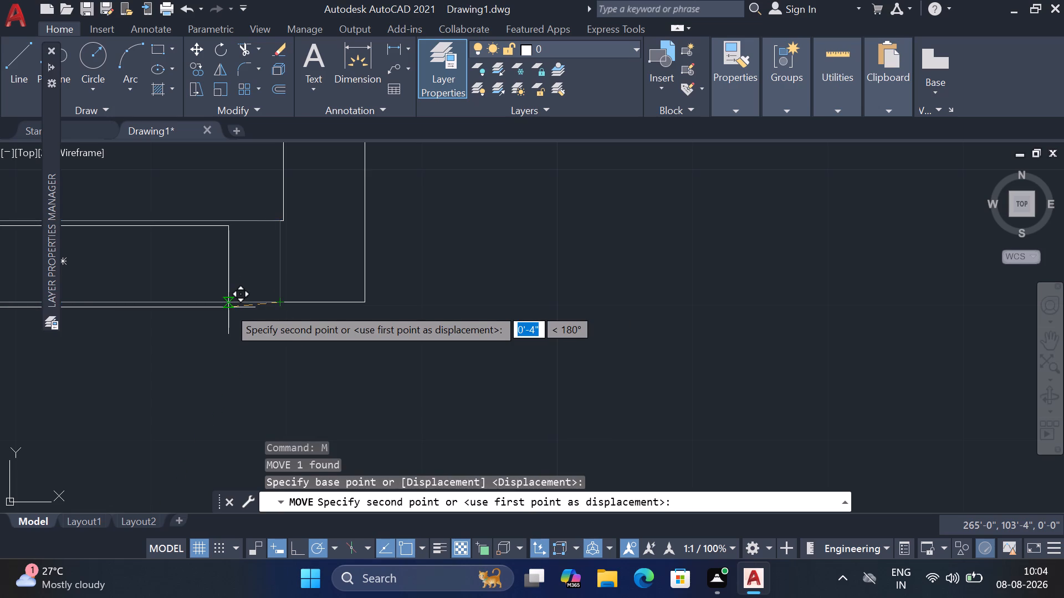
key("F8")
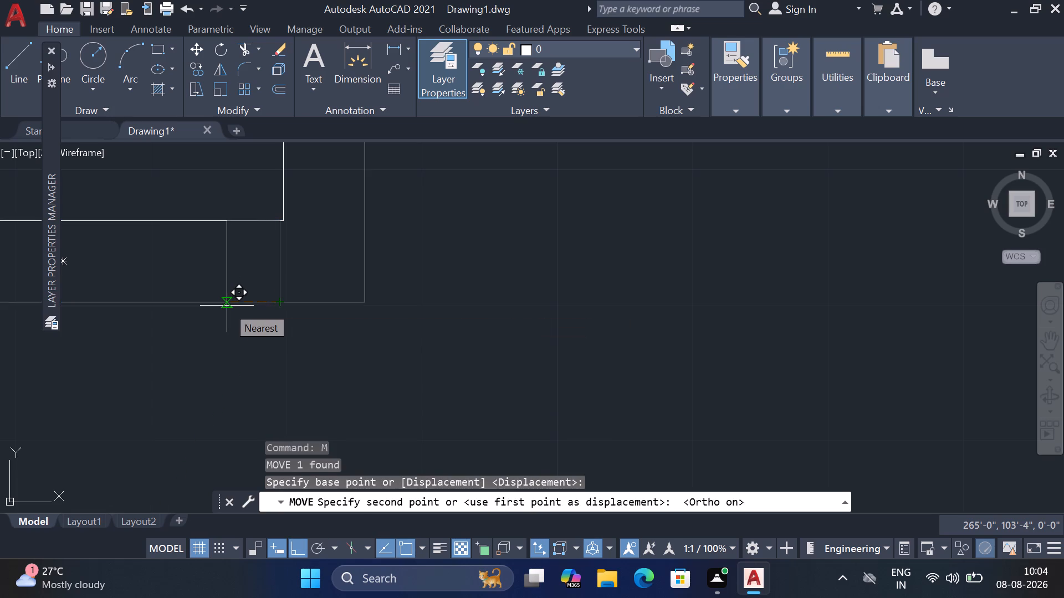
type("6\"")
key("Return")
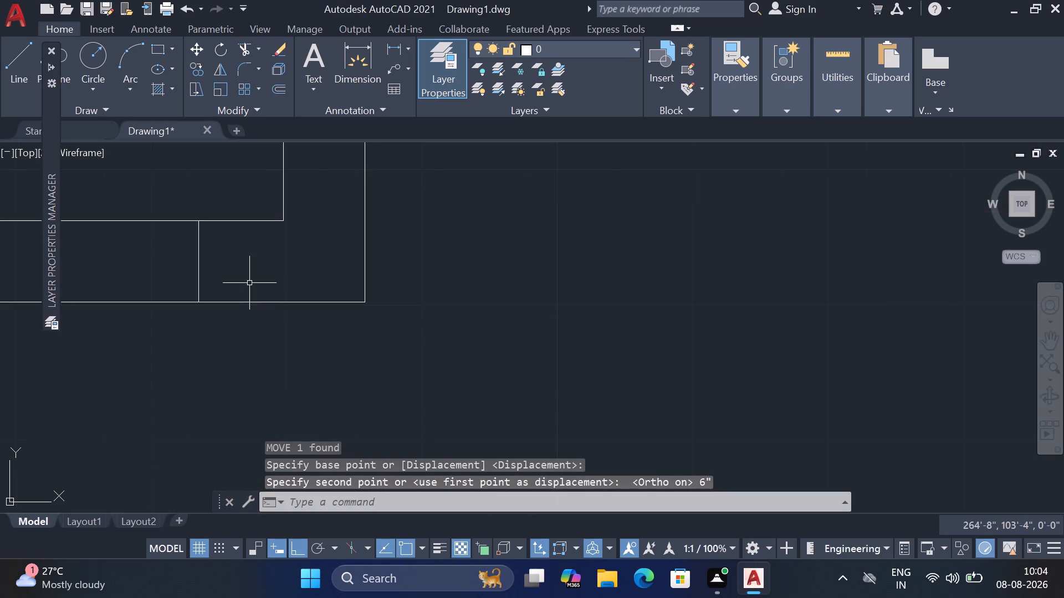
Trim the lines across the rectangle in the bottom wall to leave a 2'8" opening.
scroll(252, 281, "down", 1)
middle_click_drag(265, 281, 456, 269)
scroll(468, 264, "down", 2)
type("tr")
key("space")
left_click(410, 234)
left_click(382, 338)
scroll(564, 233, "down", 2)
middle_click_drag(577, 202, 521, 308)
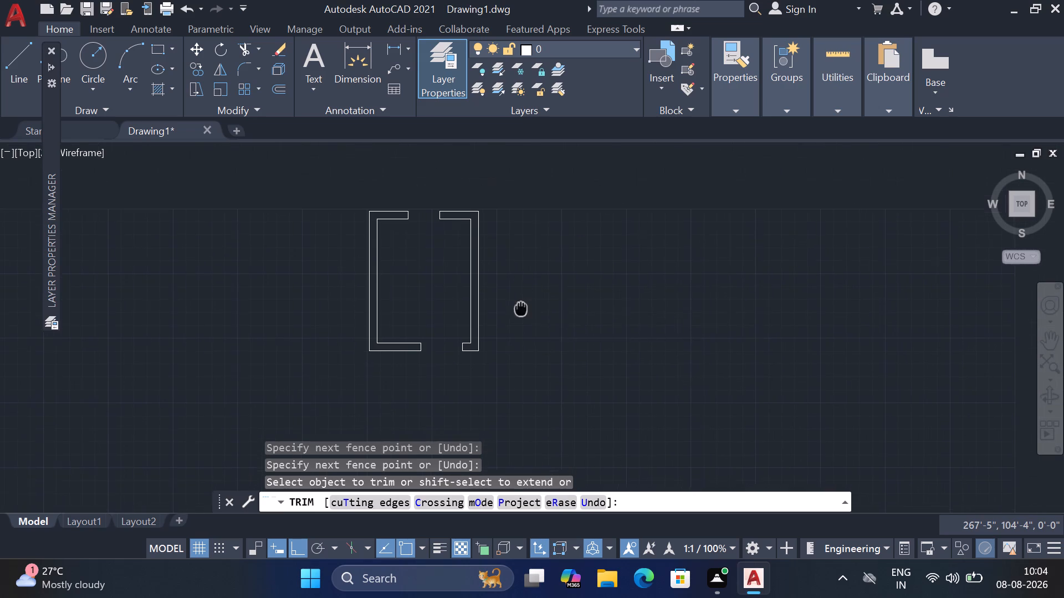
middle_click_drag(521, 308, 520, 309)
middle_click_drag(530, 301, 502, 231)
key("Escape")
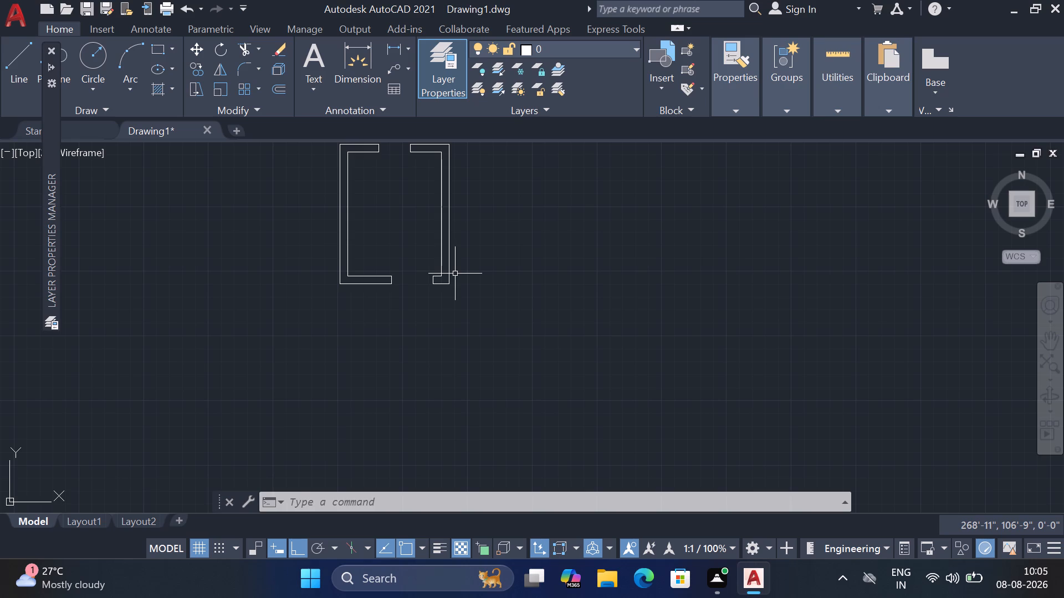
Create a new layer named wall and set its colour to index 122.
scroll(455, 274, "down", 1)
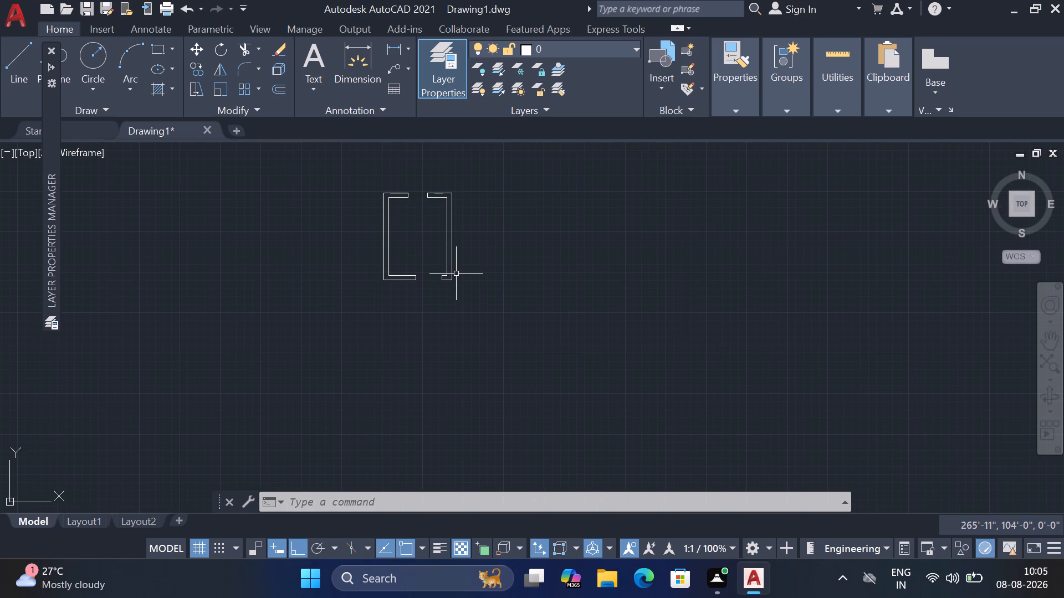
left_click(444, 83)
left_click(444, 83)
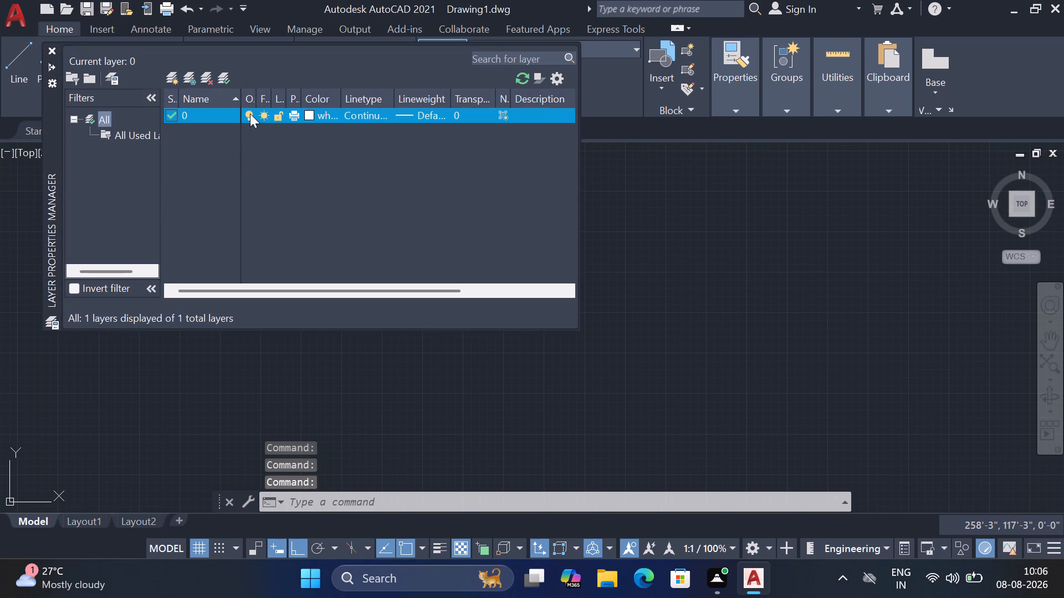
left_click(170, 77)
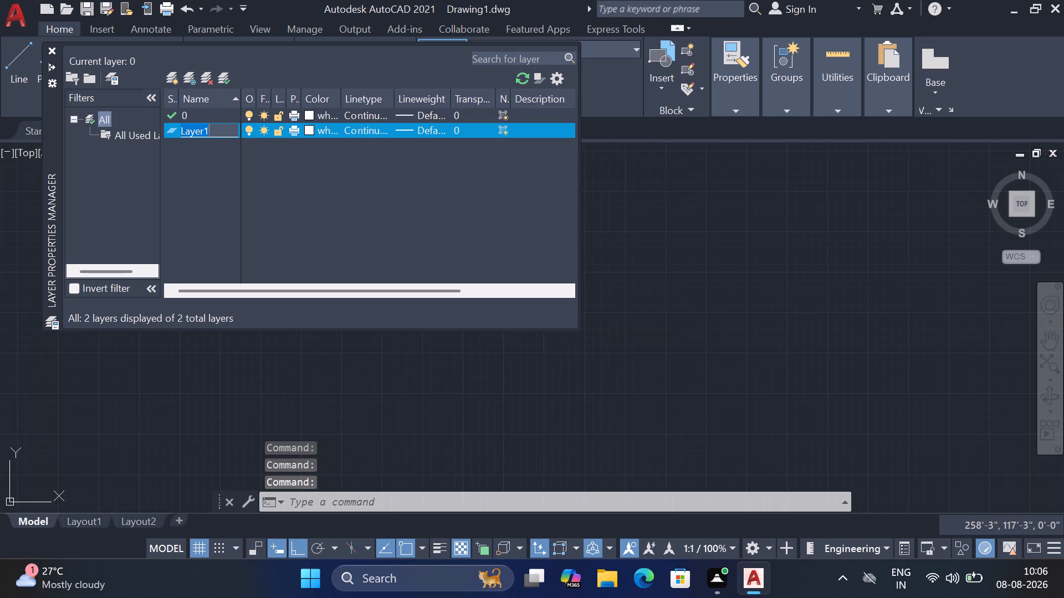
type("wall")
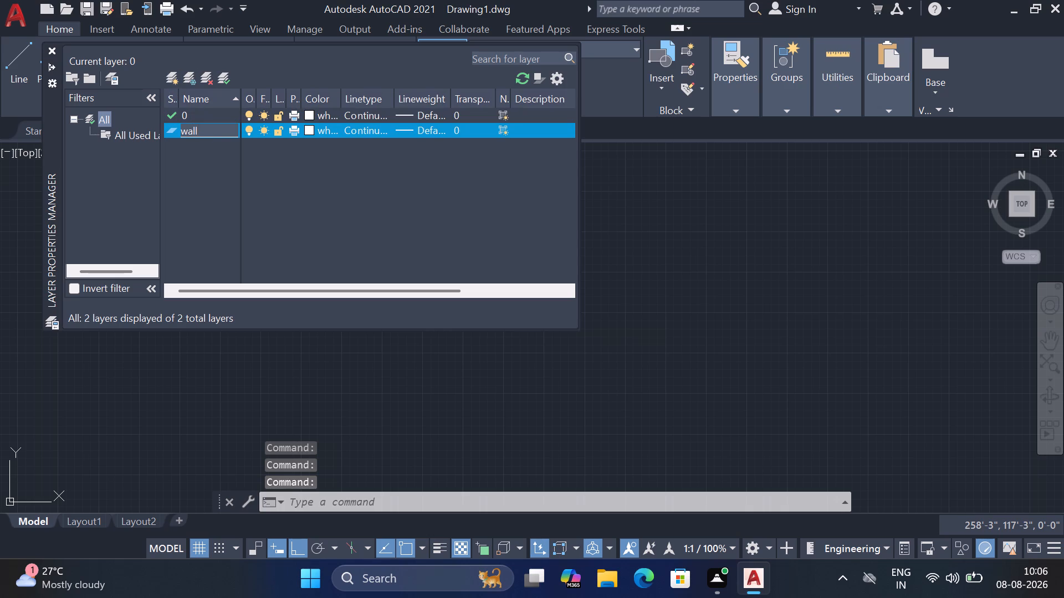
left_click(309, 128)
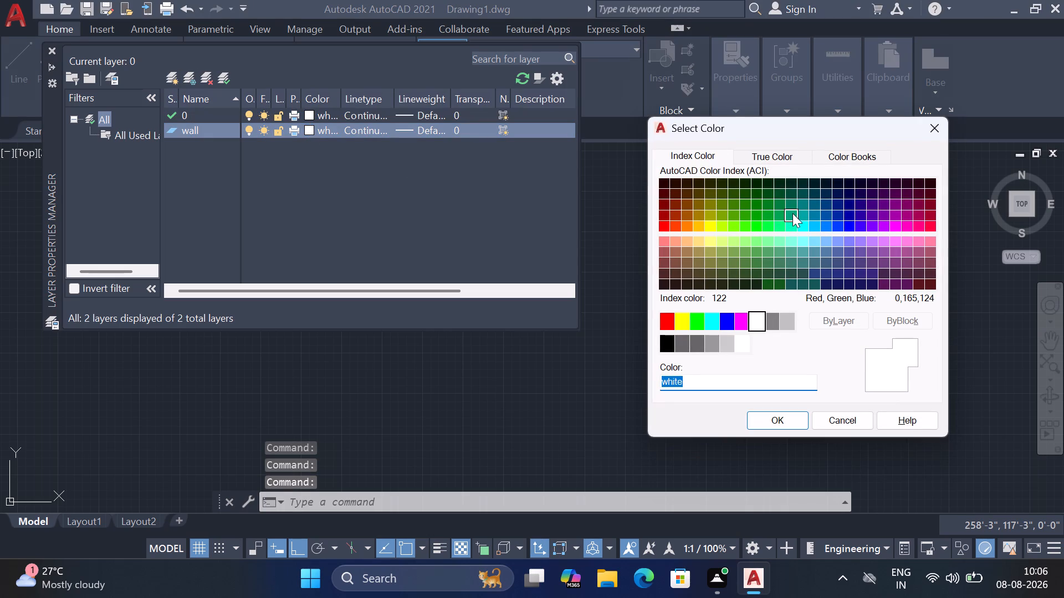
left_click(794, 213)
left_click(787, 422)
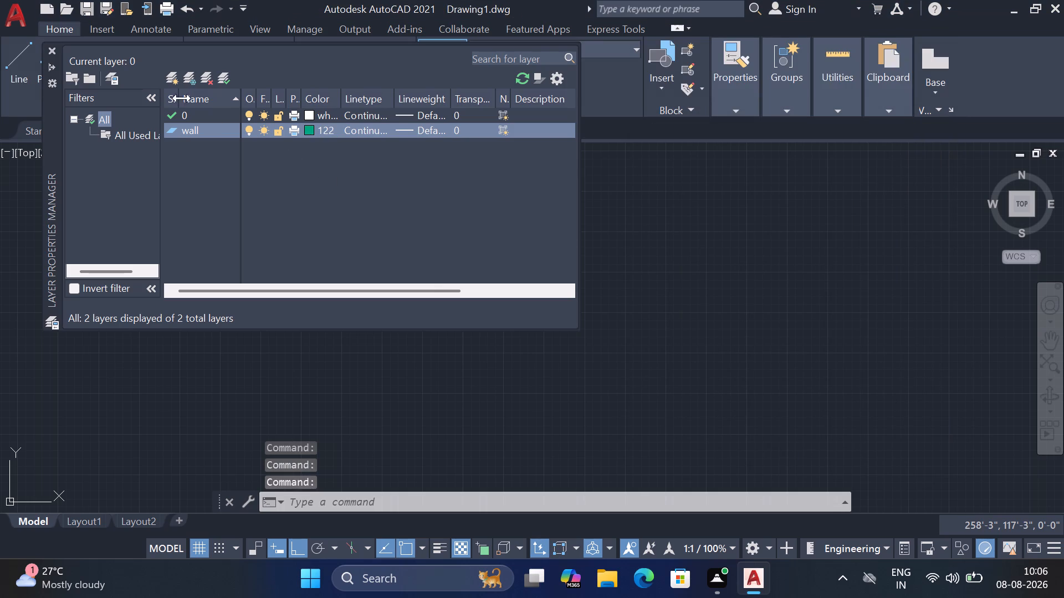
Create a new layer named window and set its colour to index 102.
left_click(168, 73)
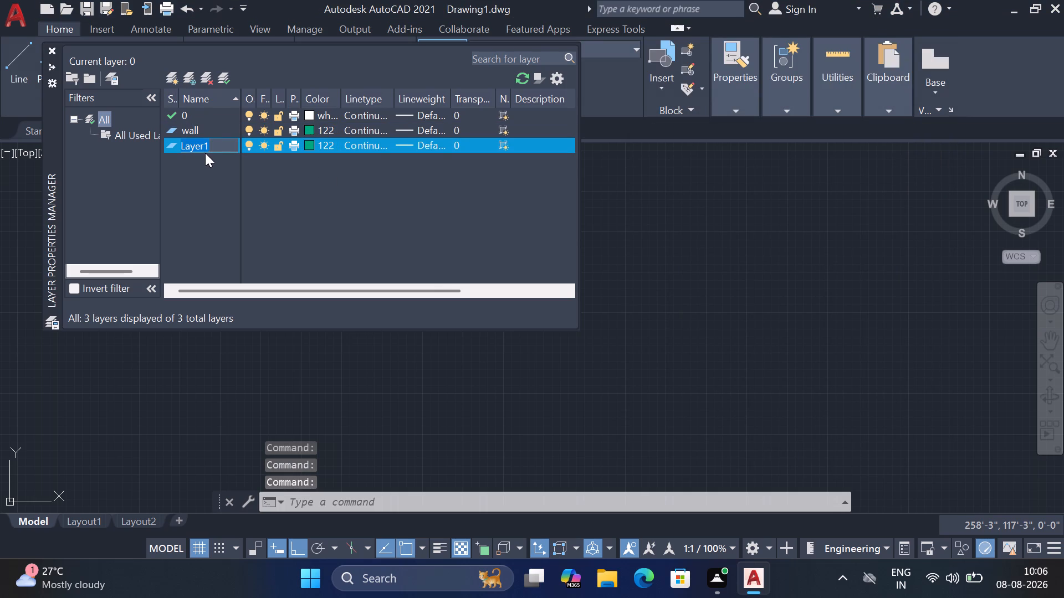
type("window")
left_click(307, 146)
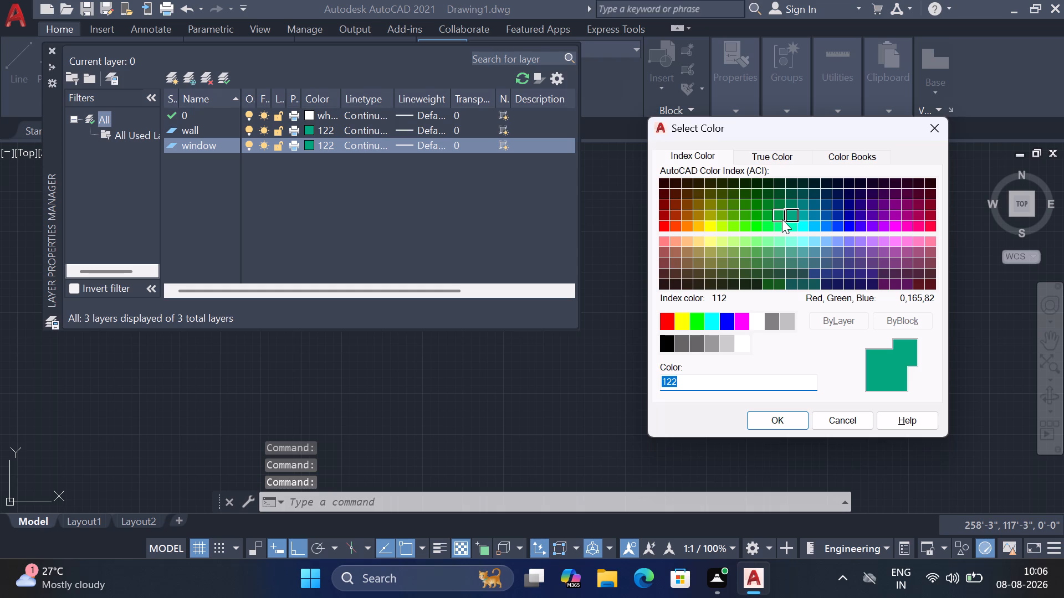
left_click(770, 216)
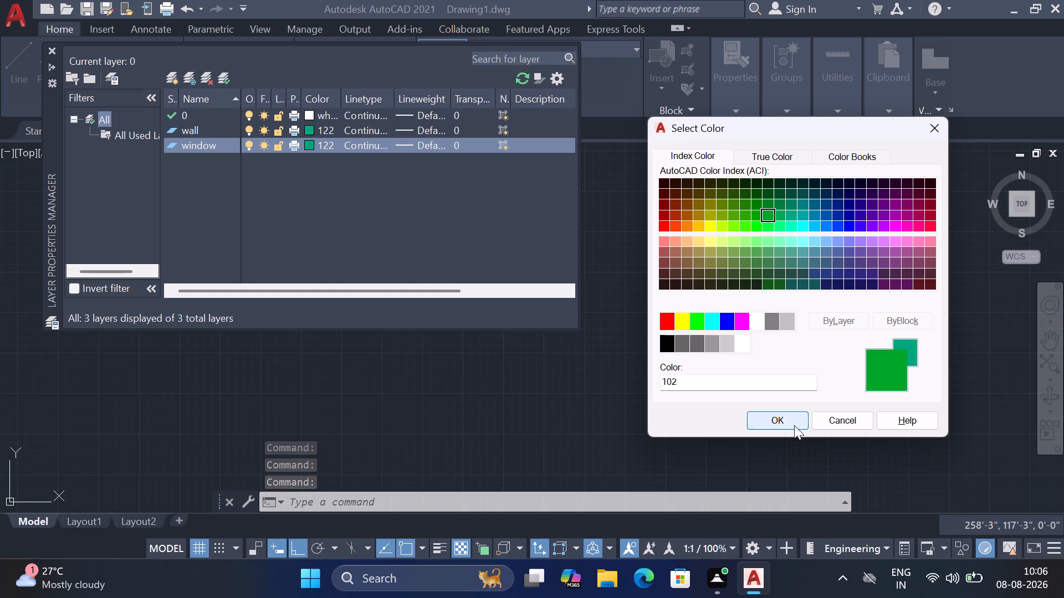
left_click(794, 425)
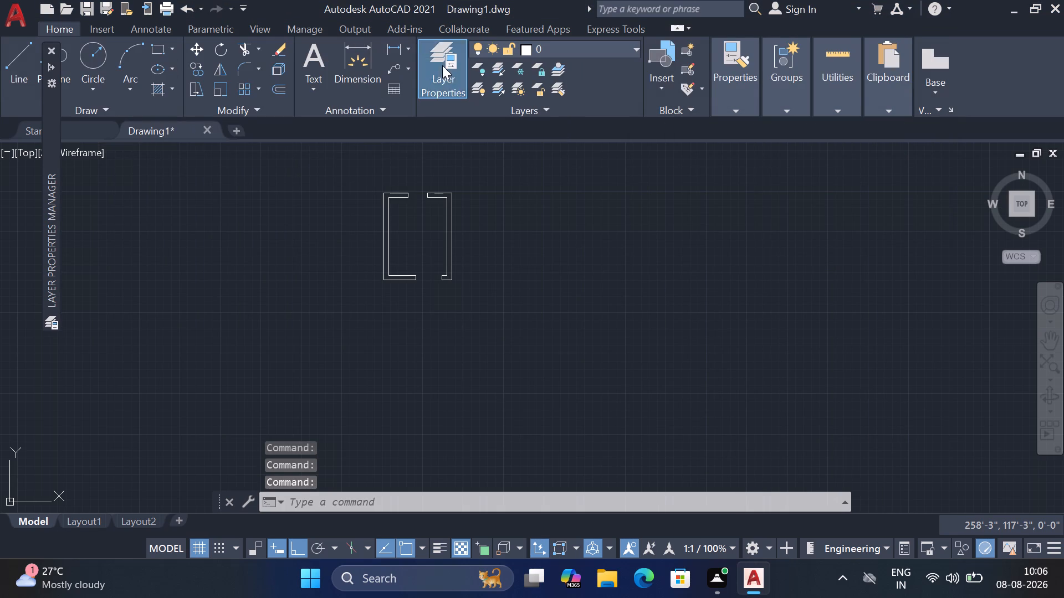
Create a new layer named door and set its colour to index 72.
left_click(442, 65)
left_click(428, 56)
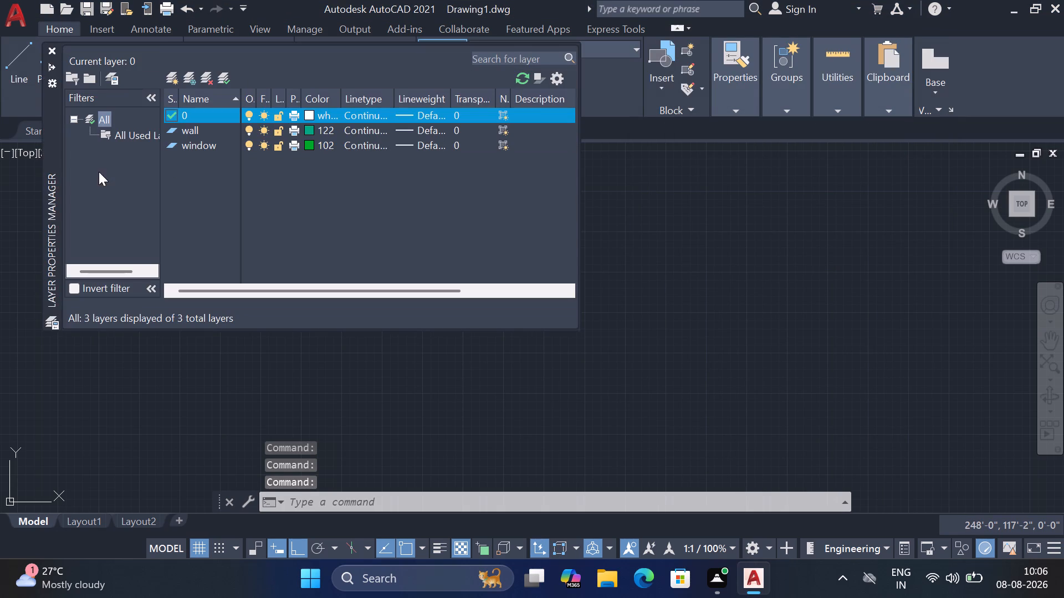
left_click(170, 72)
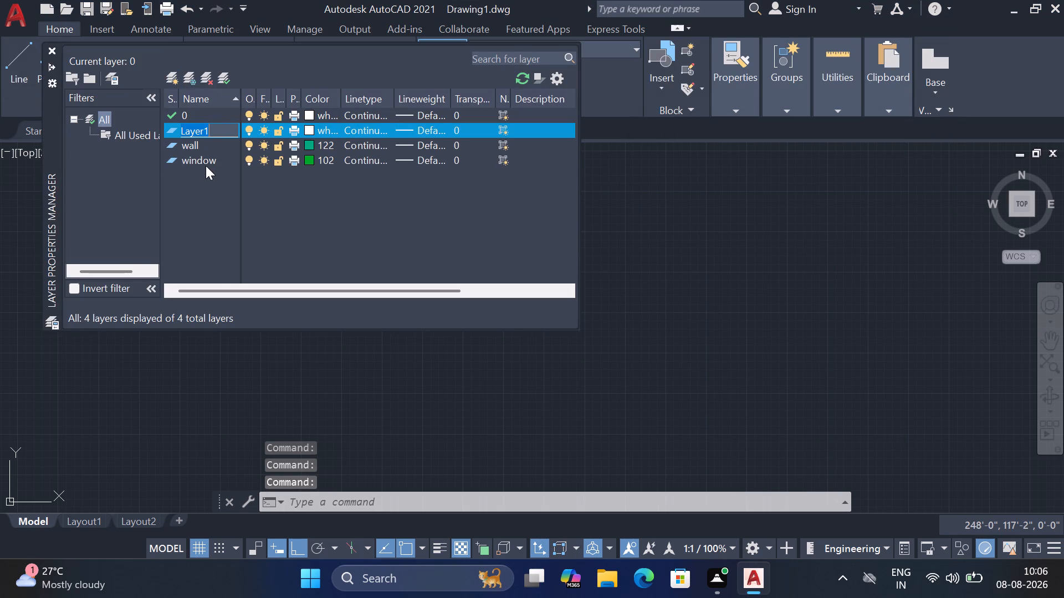
type("door")
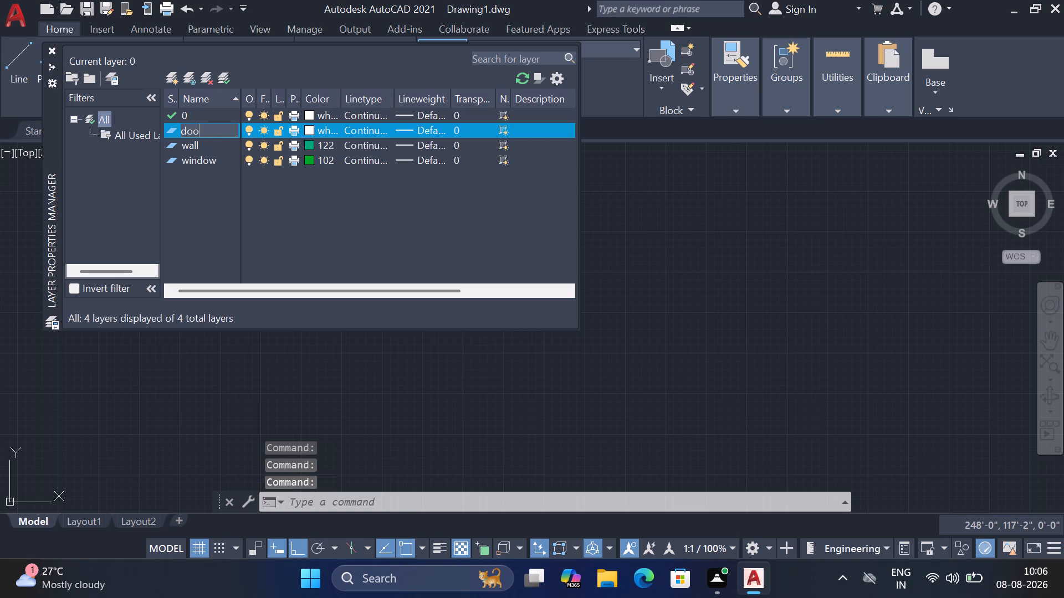
left_click(309, 130)
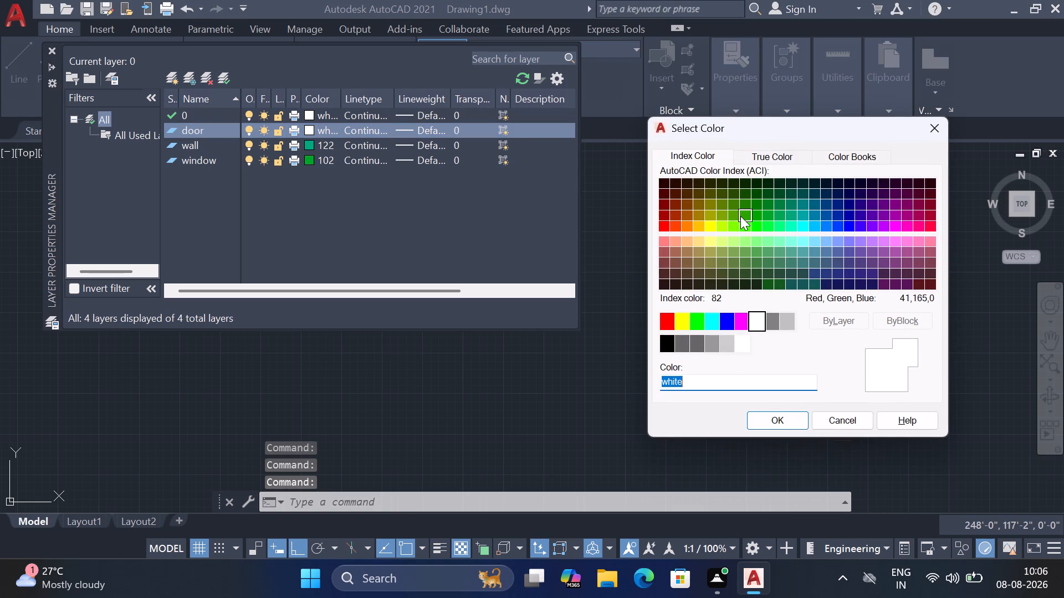
left_click(728, 216)
left_click(777, 423)
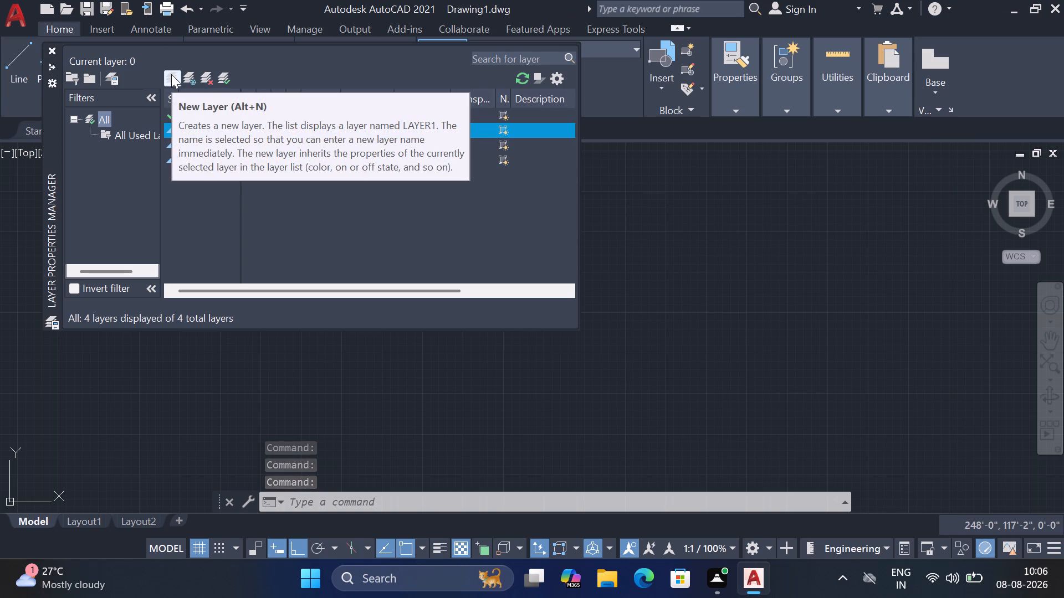
Create a new layer named tiles and set its colour to index 120.
left_click(171, 74)
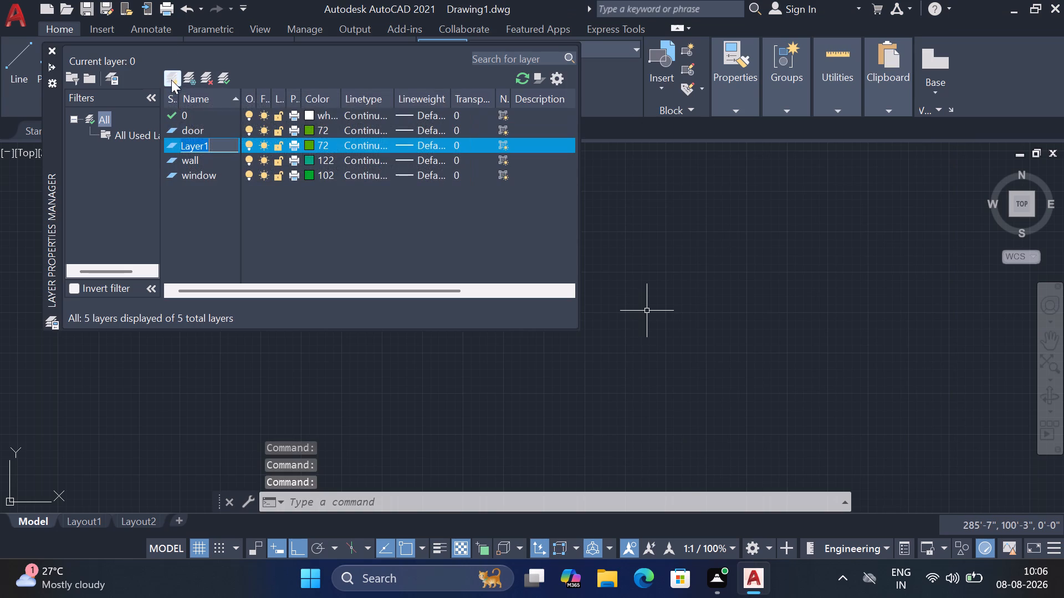
type("tiles")
key("Return")
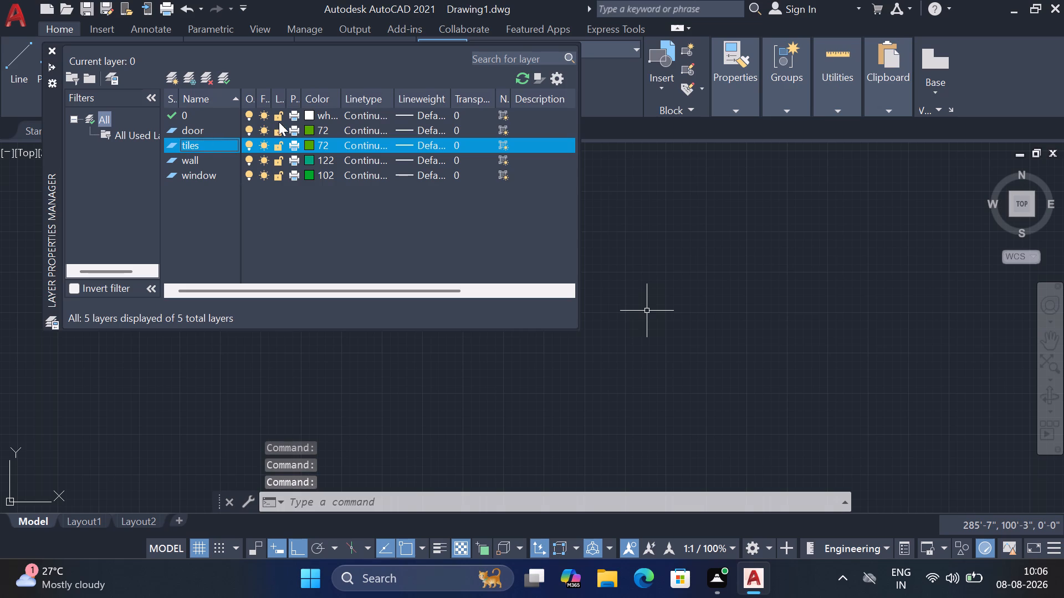
left_click(307, 147)
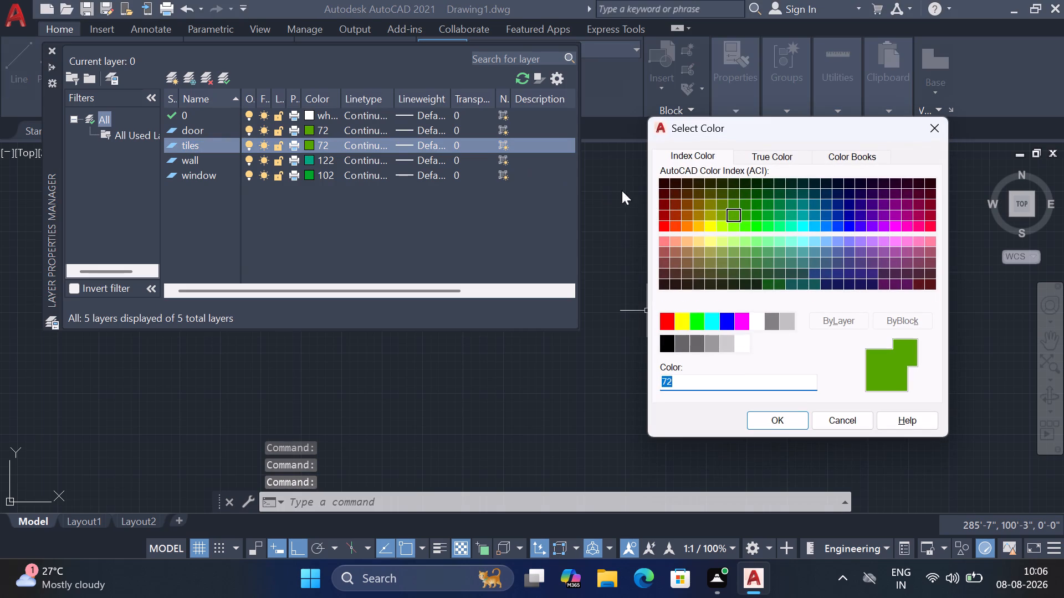
left_click(786, 228)
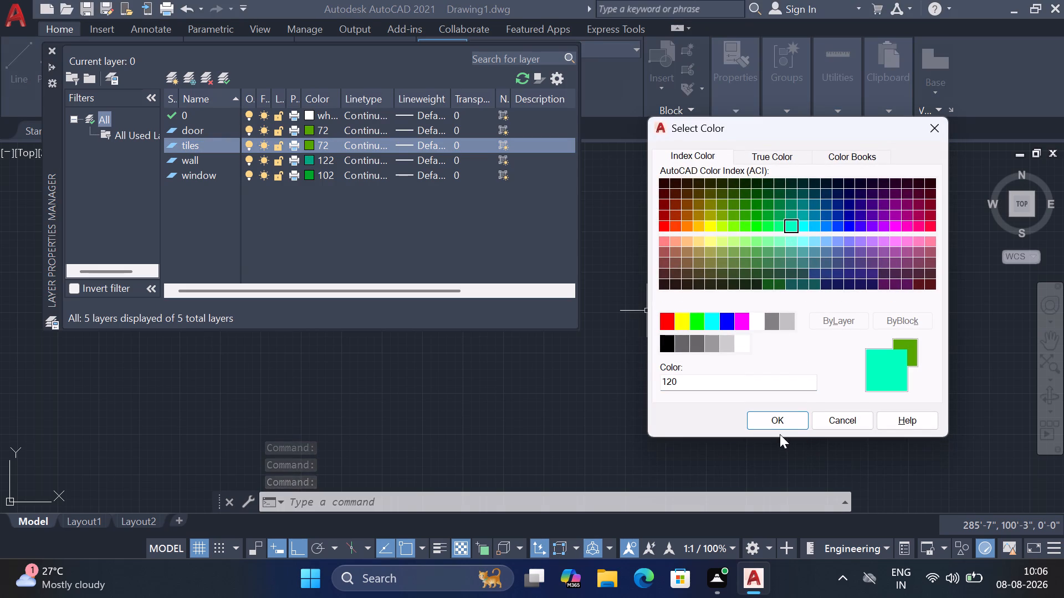
left_click(778, 424)
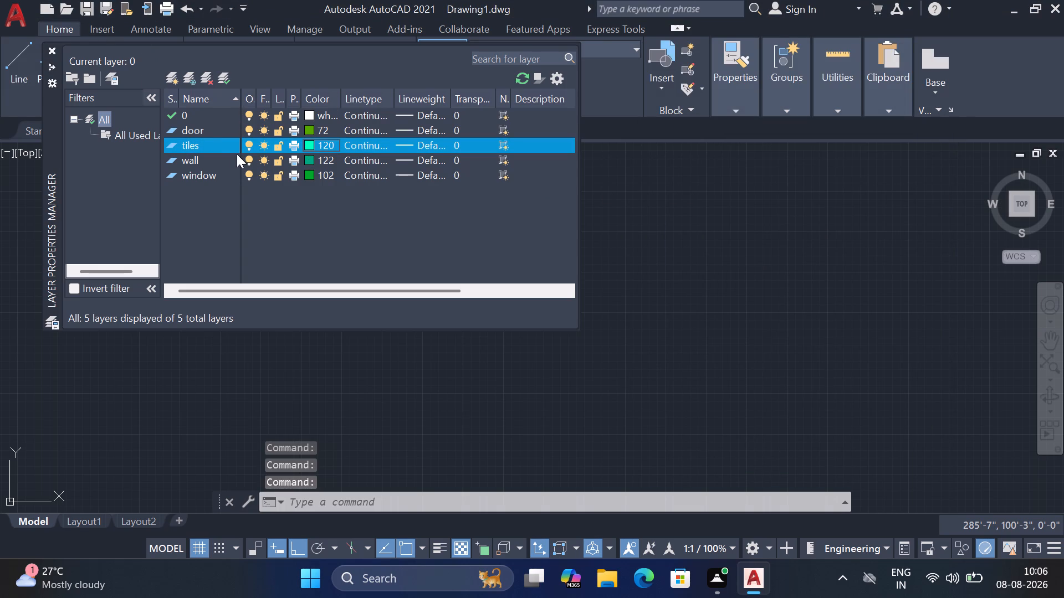
Create a new layer named toilet and set its colour to index 140.
left_click(171, 80)
type("toile")
key("t")
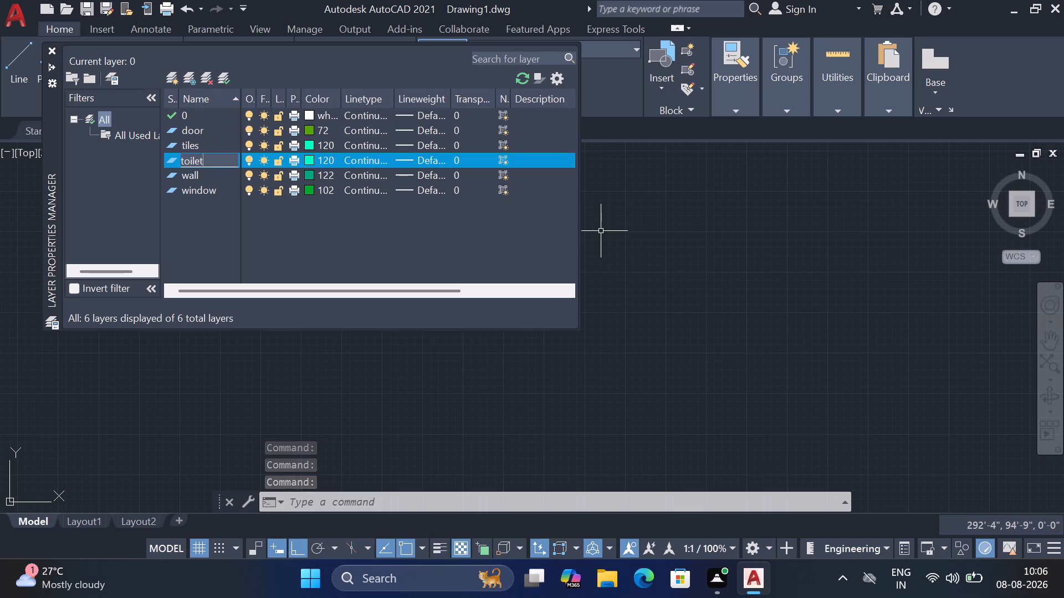
left_click(309, 159)
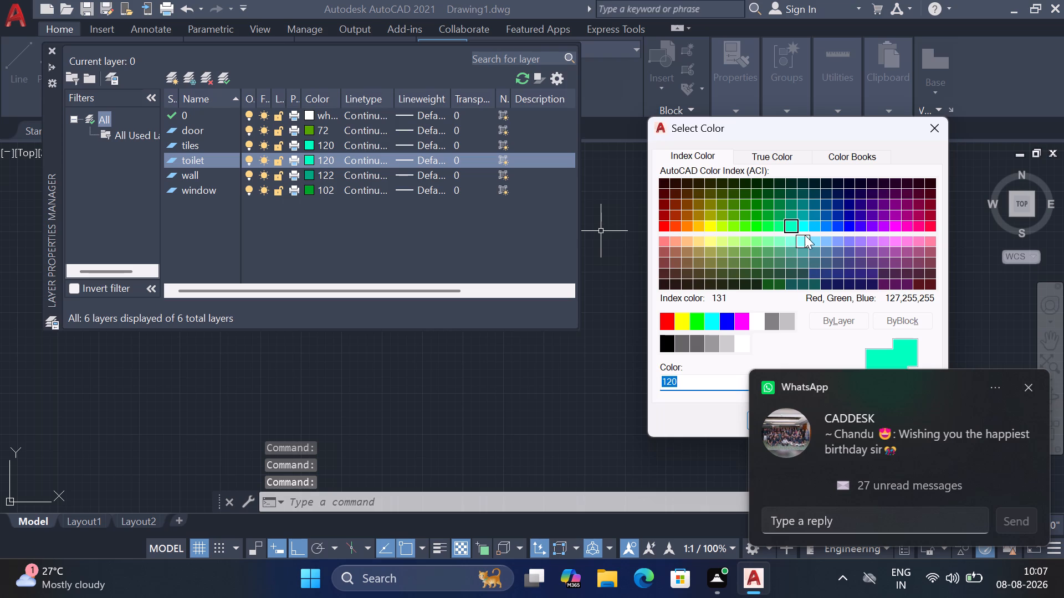
left_click(812, 228)
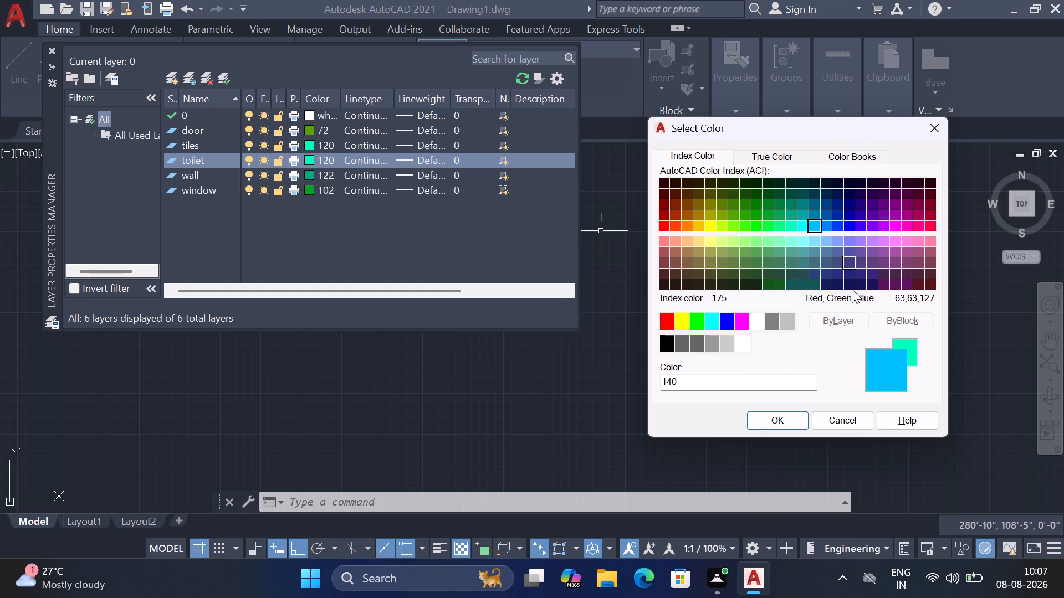
left_click(792, 420)
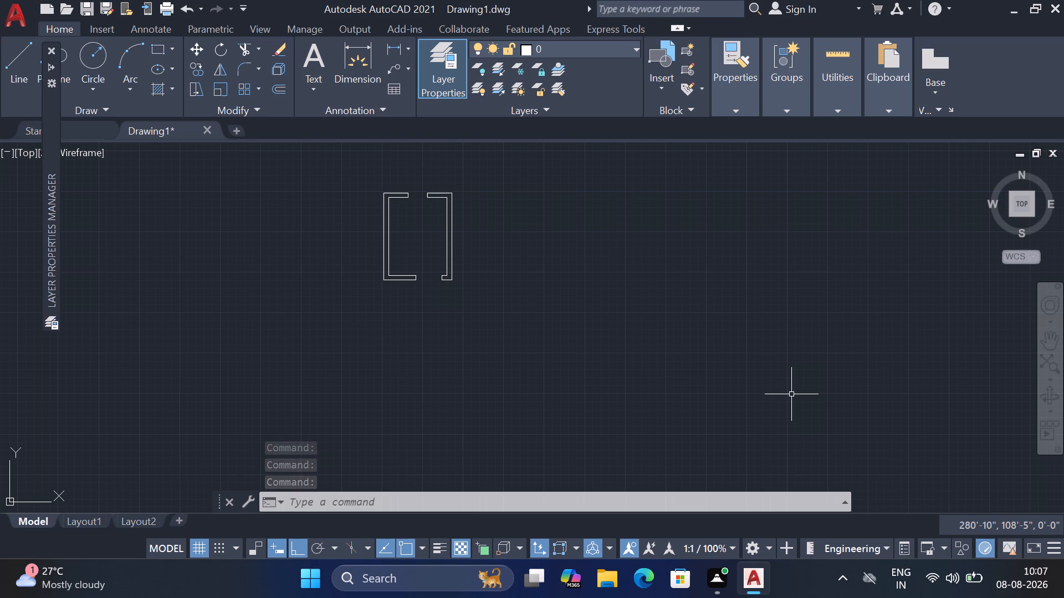
Create a new layer named sink with colour index 150, and close the layer manager.
left_click(435, 52)
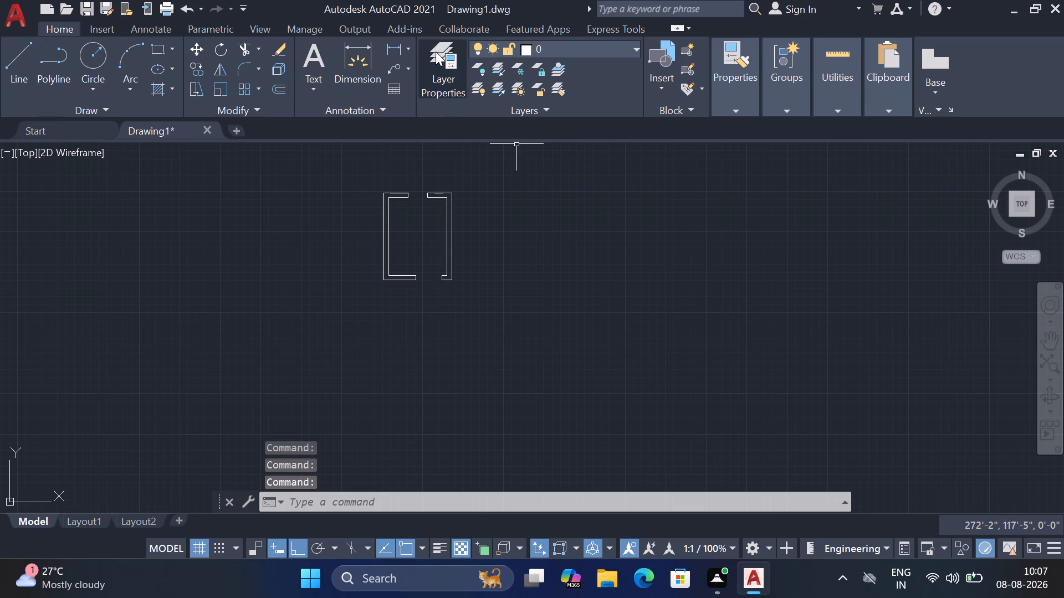
left_click(437, 61)
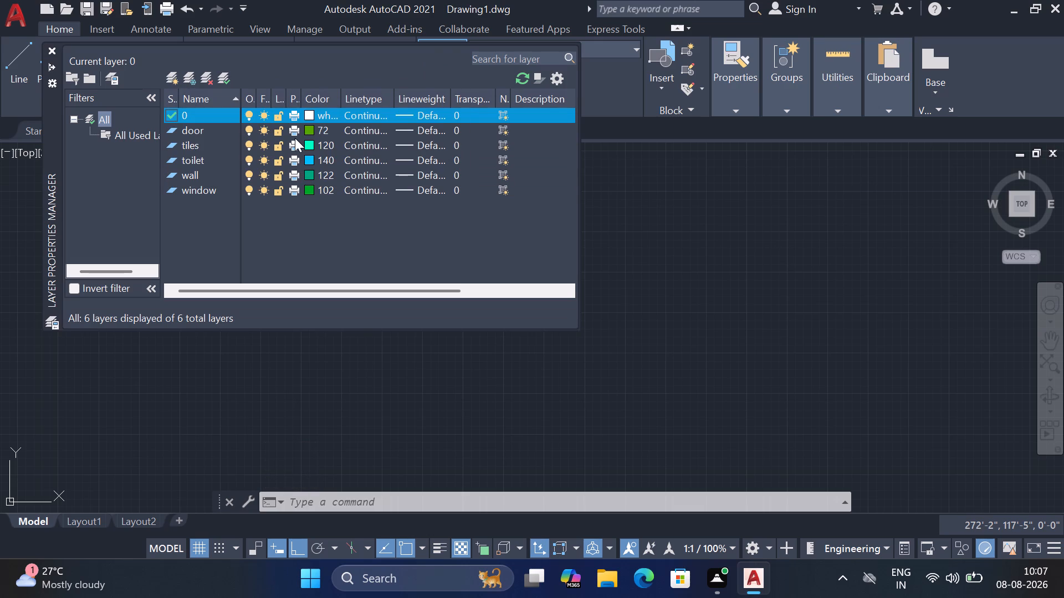
left_click(173, 79)
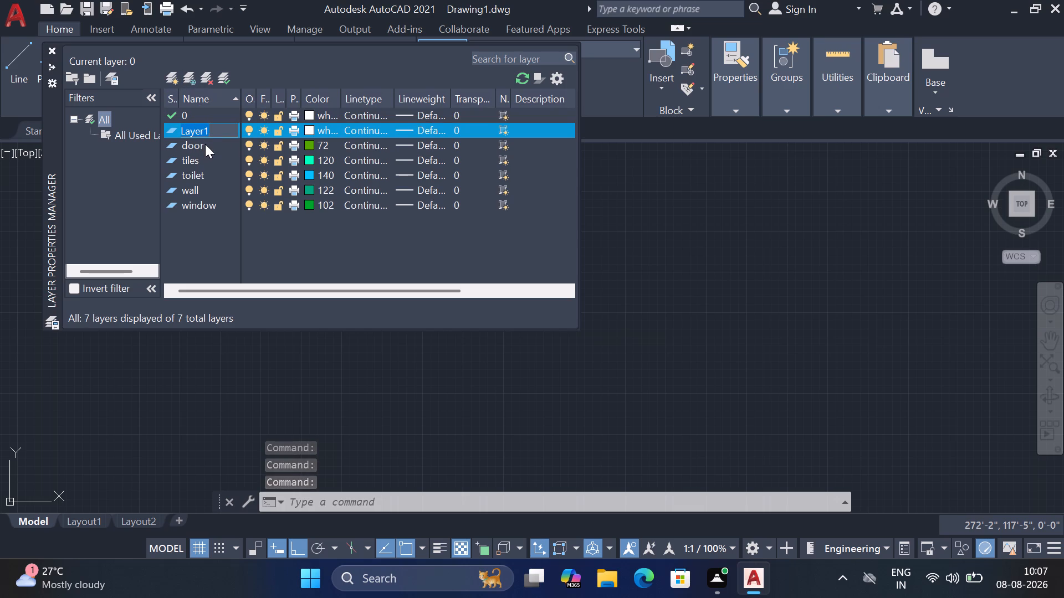
type("sink")
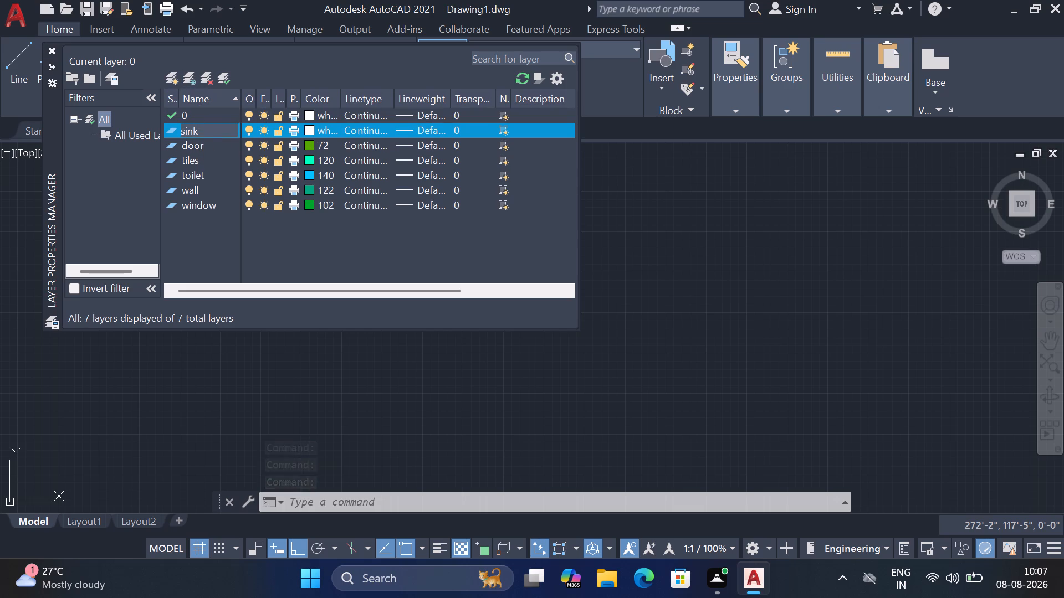
left_click(313, 130)
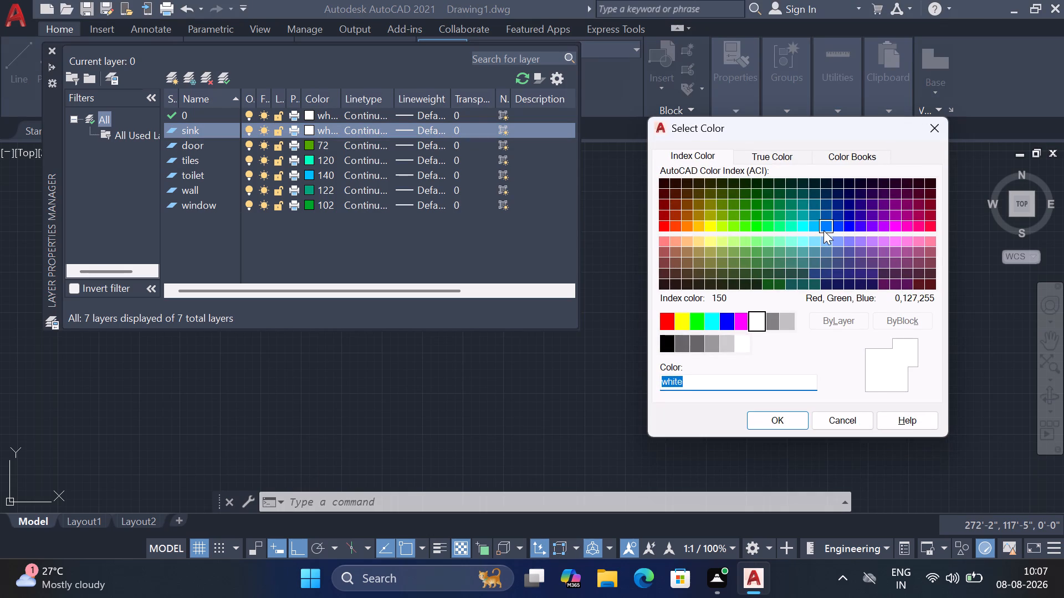
left_click(823, 230)
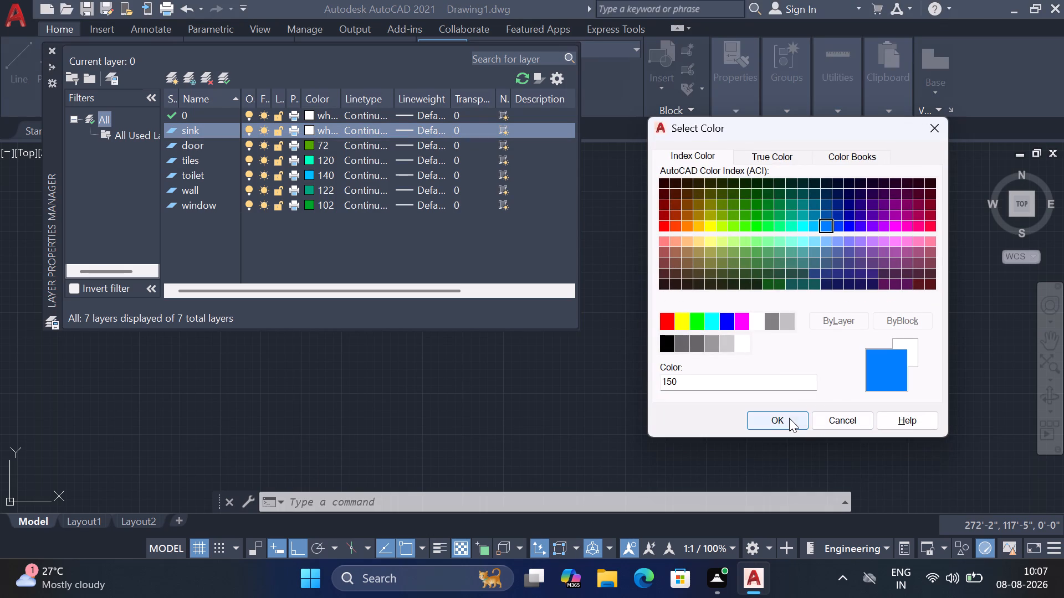
left_click(789, 418)
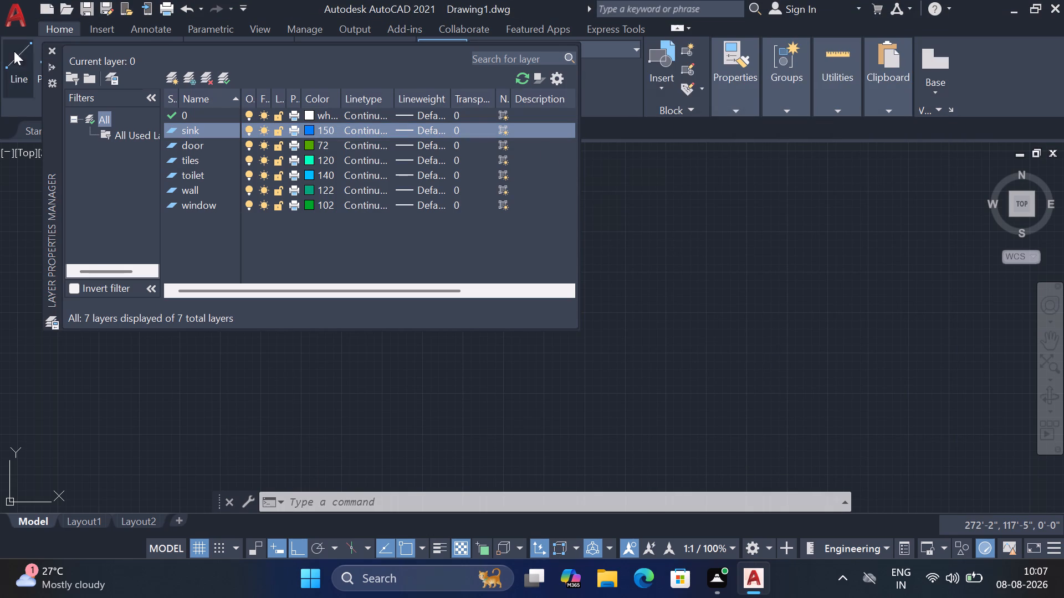
left_click(53, 51)
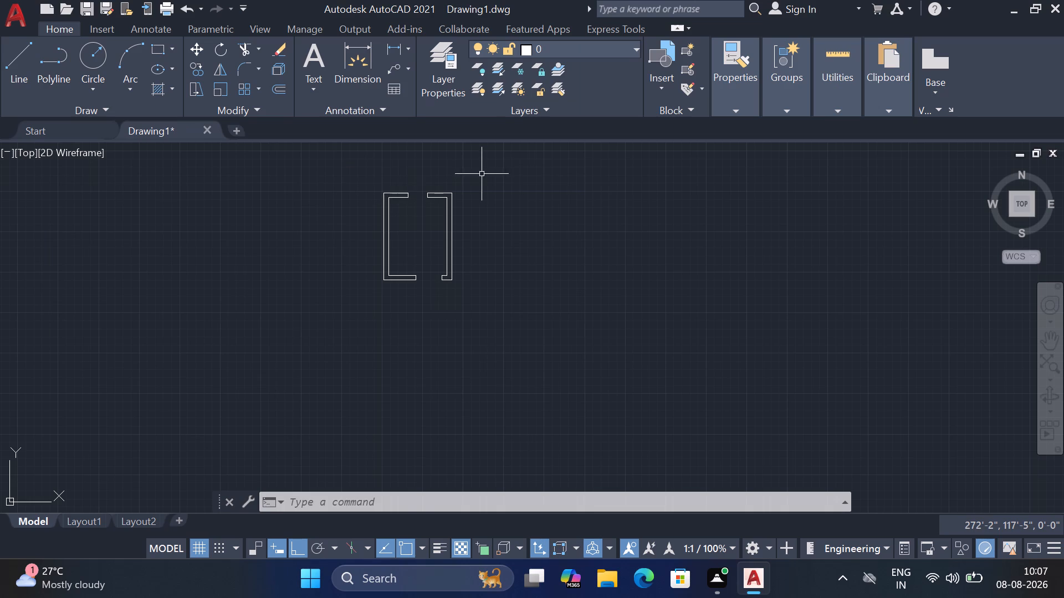
Run Overkill on all the wall lines of the room with the default settings to remove duplicate and overlapping geometry.
left_click_drag(492, 169, 478, 219)
left_click(200, 445)
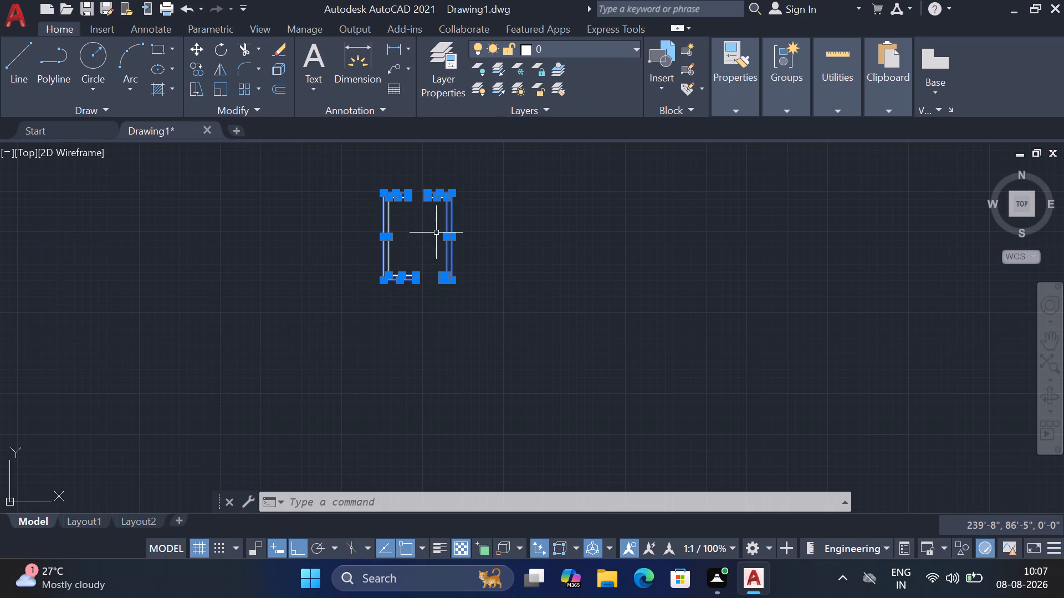
type("ov")
key("Return")
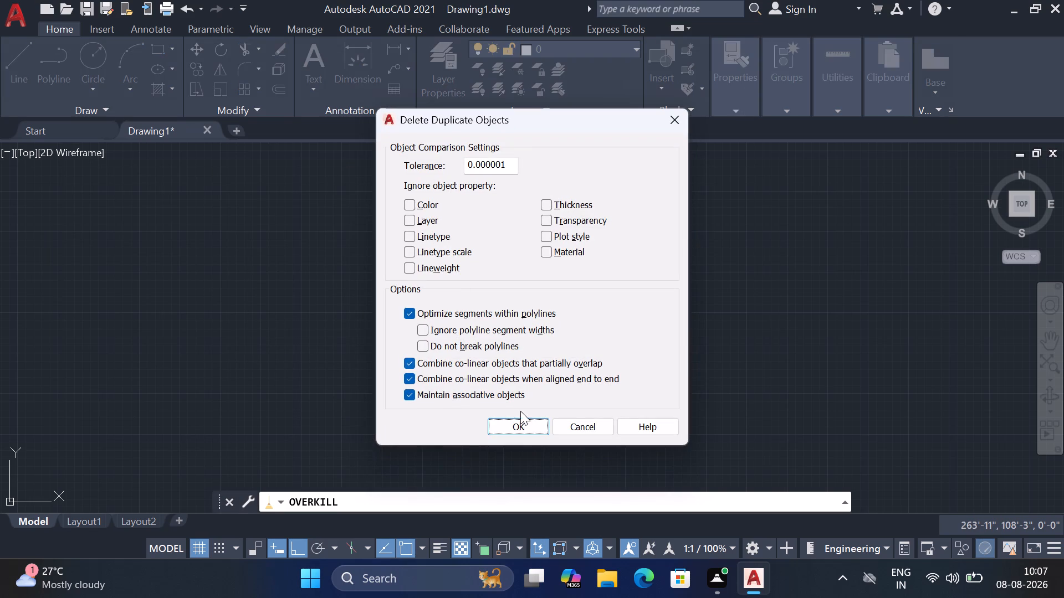
left_click(519, 426)
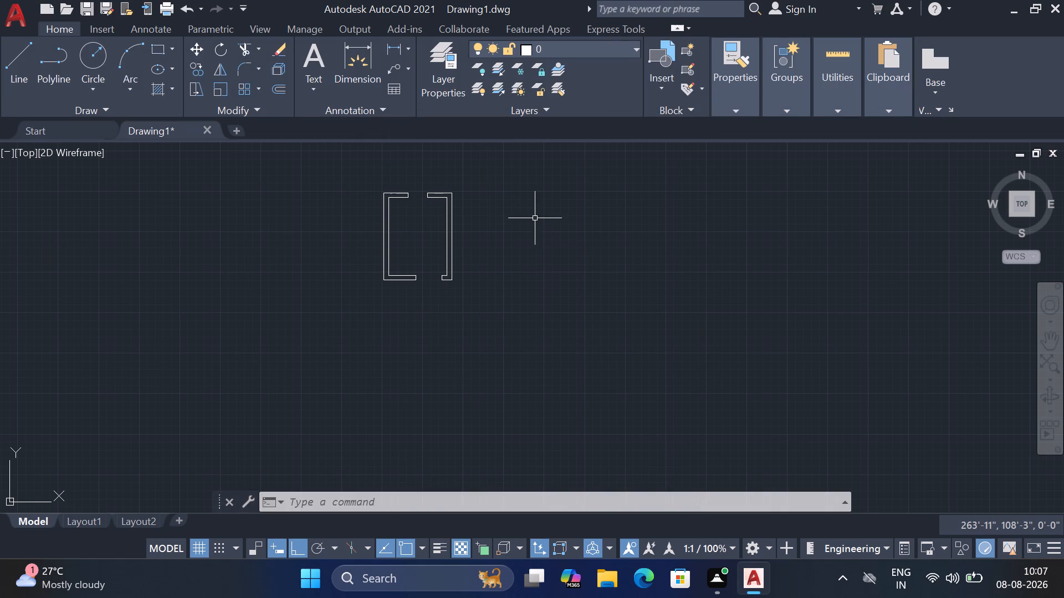
left_click_drag(520, 164, 513, 172)
left_click(305, 312)
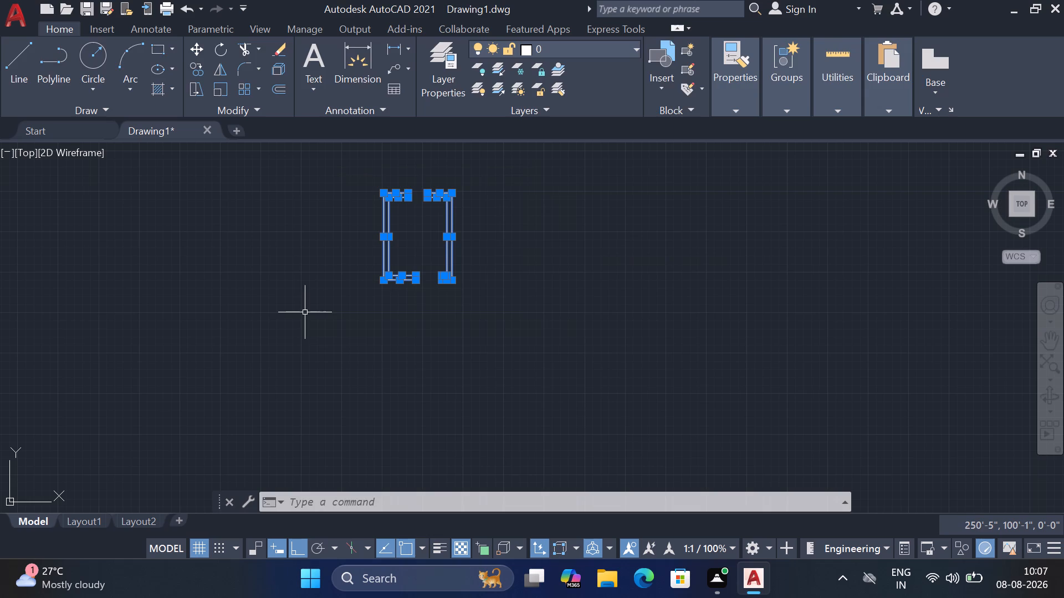
key("space")
key("space")
Join all the wall lines of the room into continuous polylines around the two wall pieces.
left_click(496, 175)
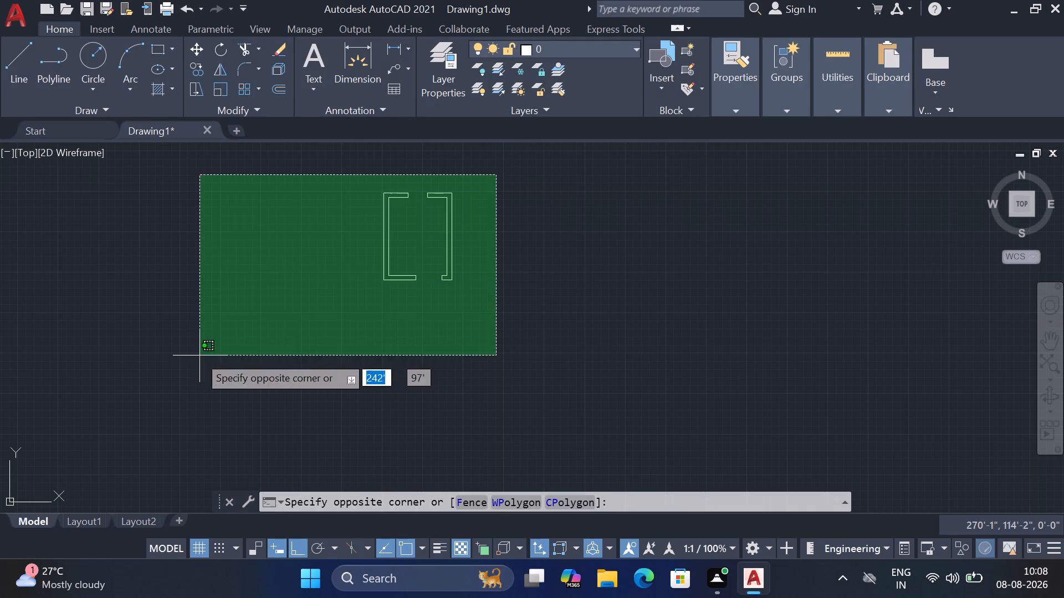
left_click(197, 355)
key("j")
key("Return")
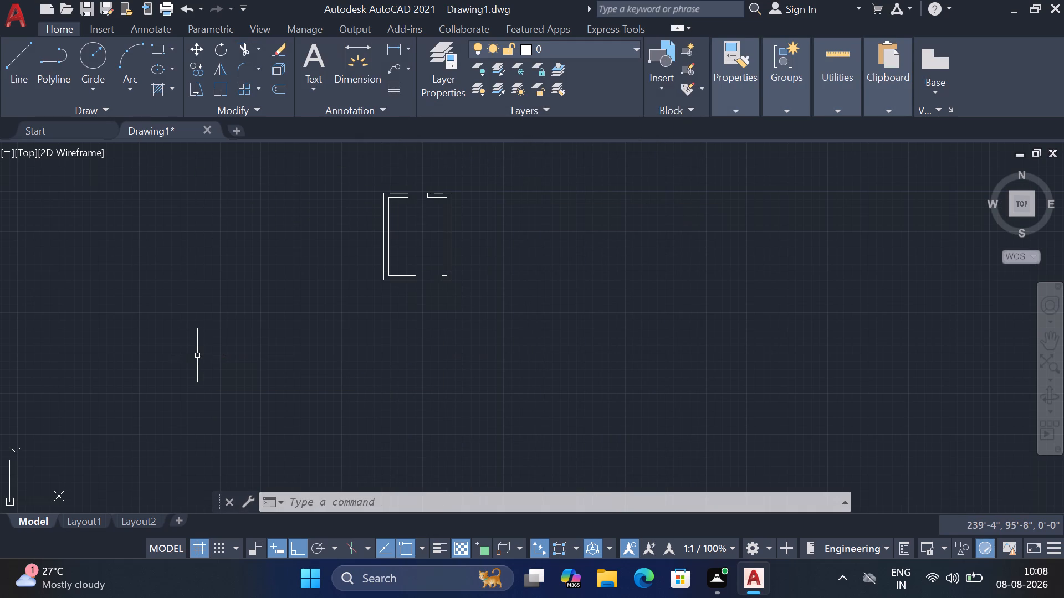
left_click_drag(493, 151, 452, 243)
left_click(242, 422)
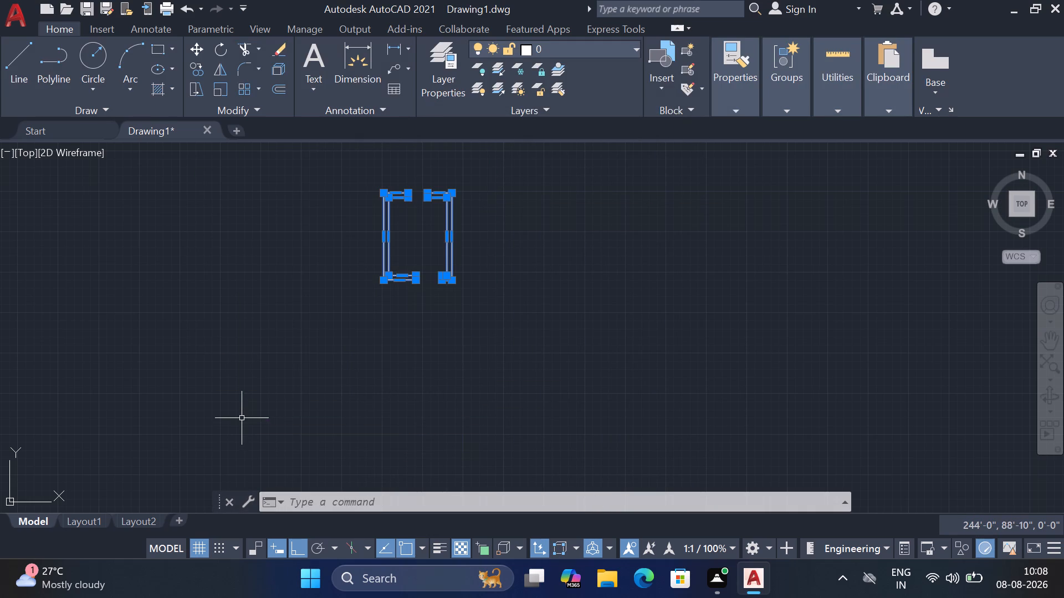
type("j")
key("space")
left_click(440, 188)
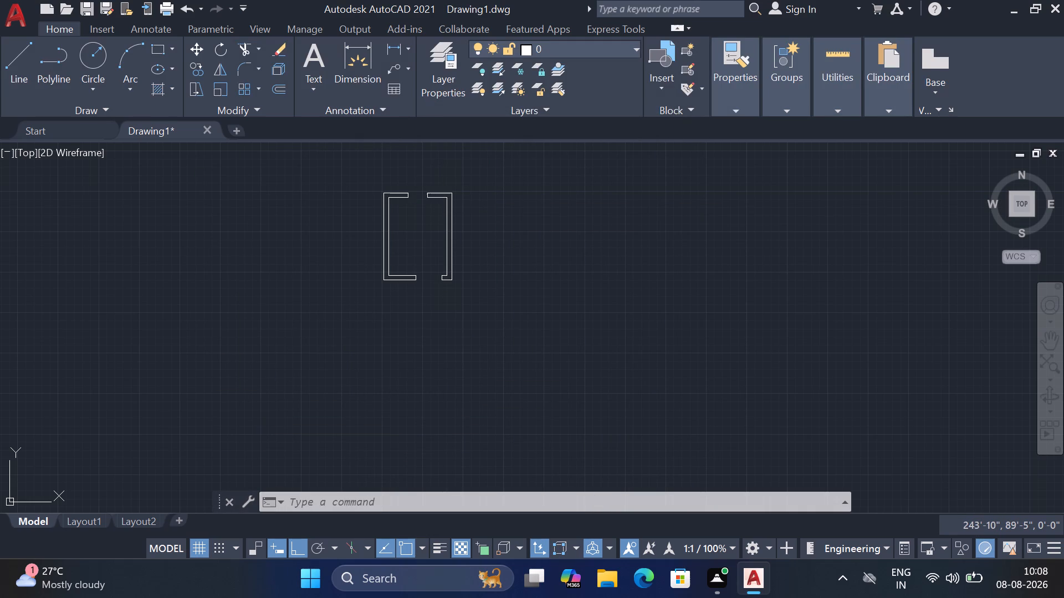
left_click(437, 198)
key("Escape")
scroll(437, 196, "up", 2)
key("Escape")
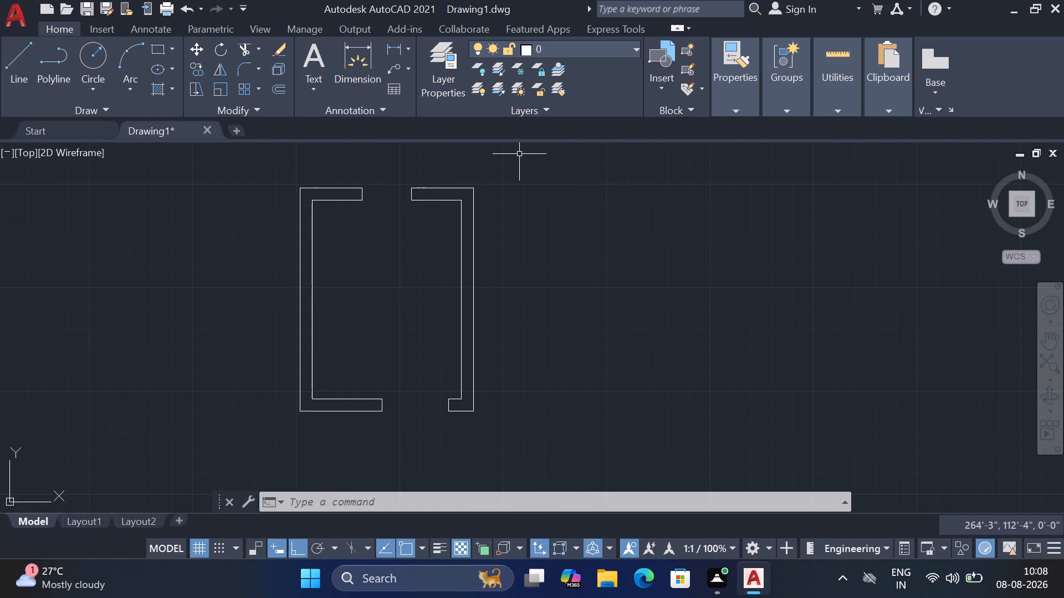
Assign both wall polylines of the room to the wall layer.
left_click_drag(534, 146, 534, 152)
left_click(164, 444)
left_click(582, 47)
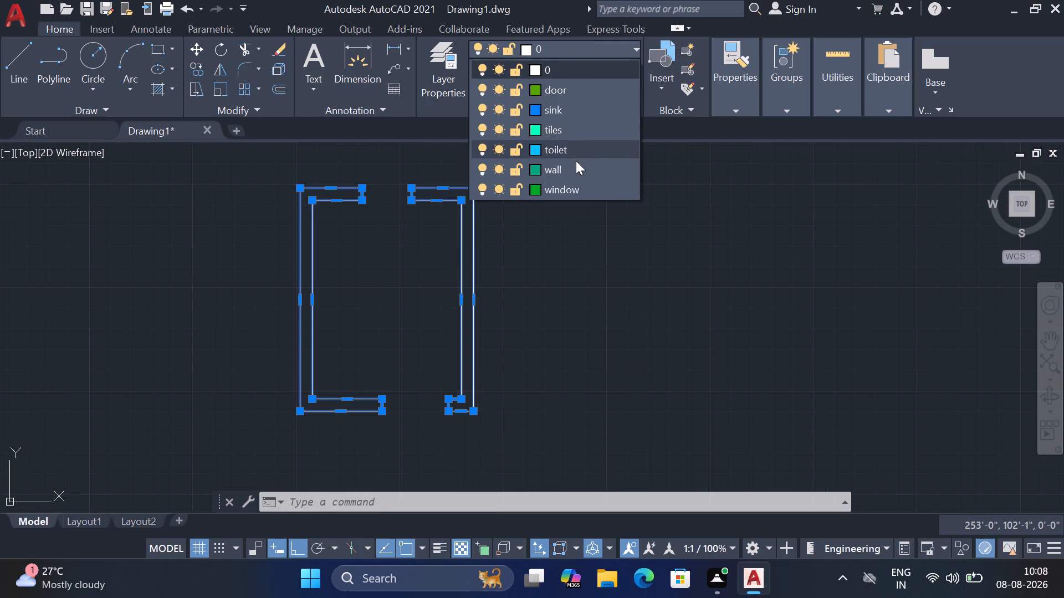
left_click(575, 168)
key("Escape")
Make window the current layer and draw a 2' by 6" rectangle filling the opening in the plan's upper wall.
left_click(565, 47)
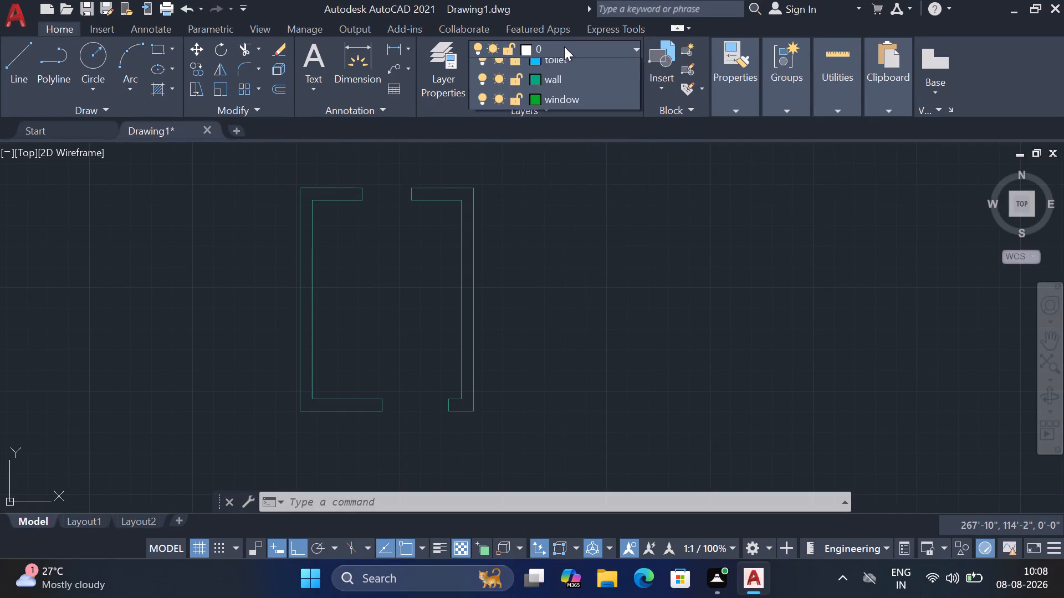
left_click(568, 187)
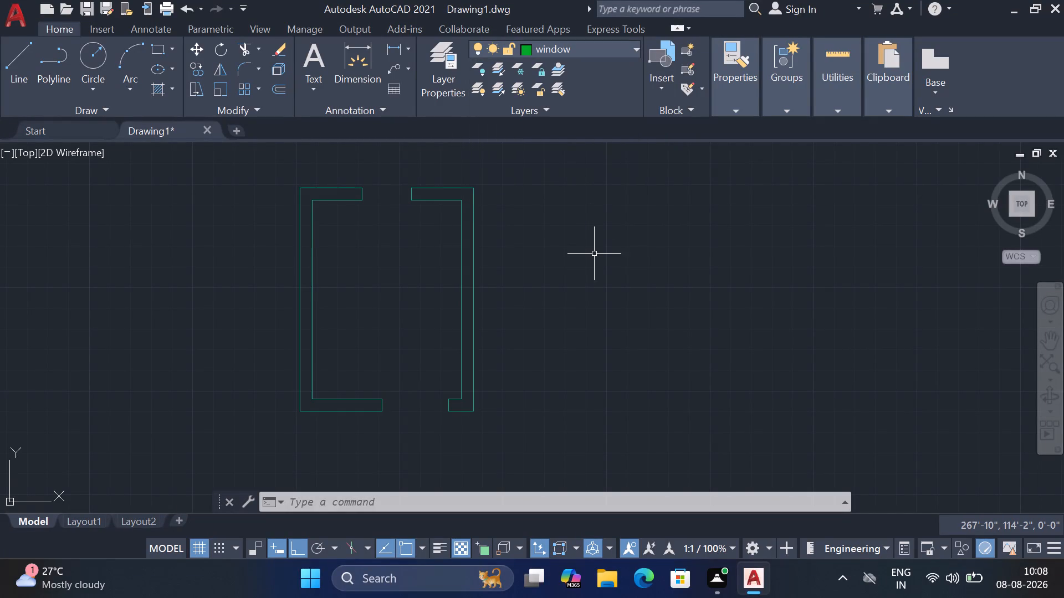
type("rec")
key("space")
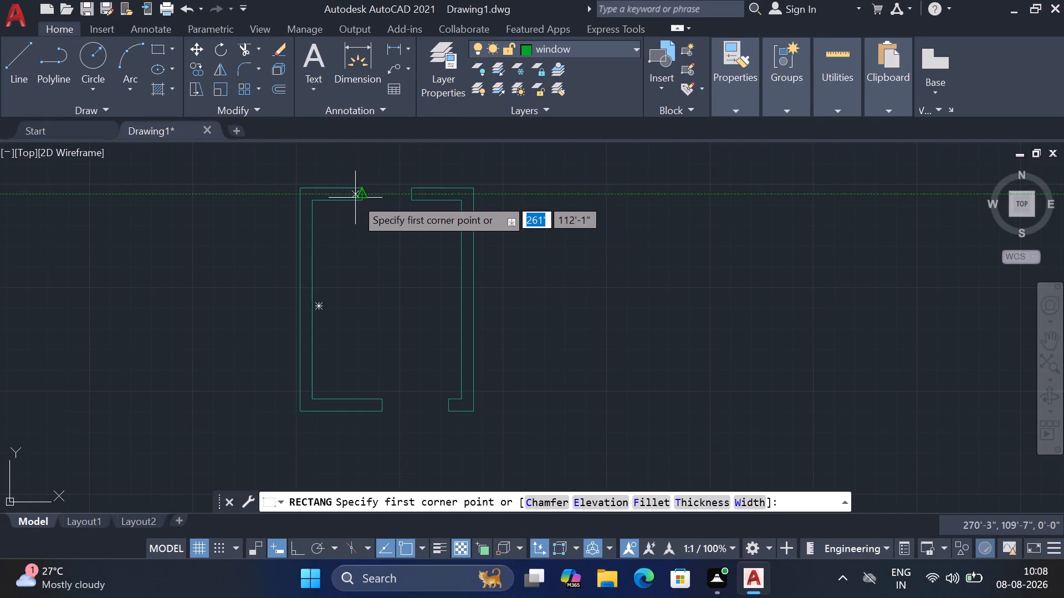
left_click(357, 203)
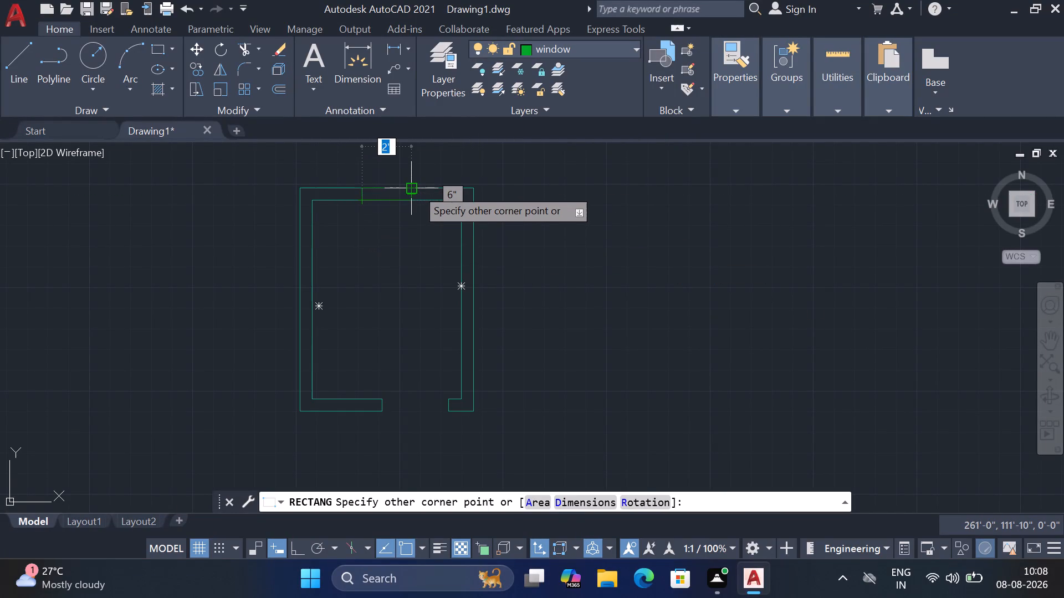
left_click(416, 188)
Draw a 2" by 4" rectangle inside the room, just below the window opening.
scroll(374, 189, "up", 5)
key("r")
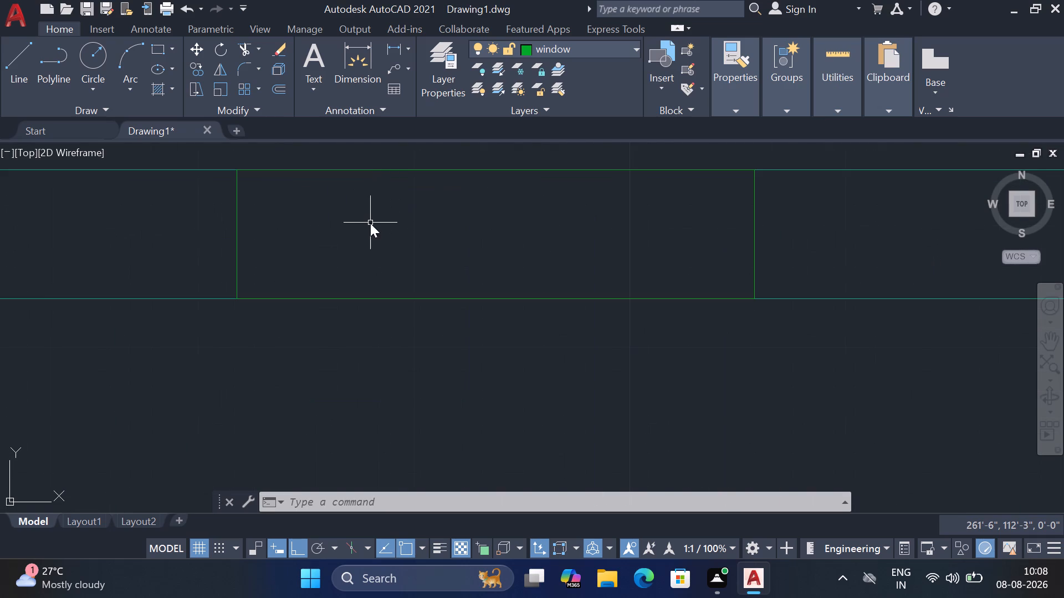
key("e")
key("c")
key("space")
scroll(340, 241, "down", 2)
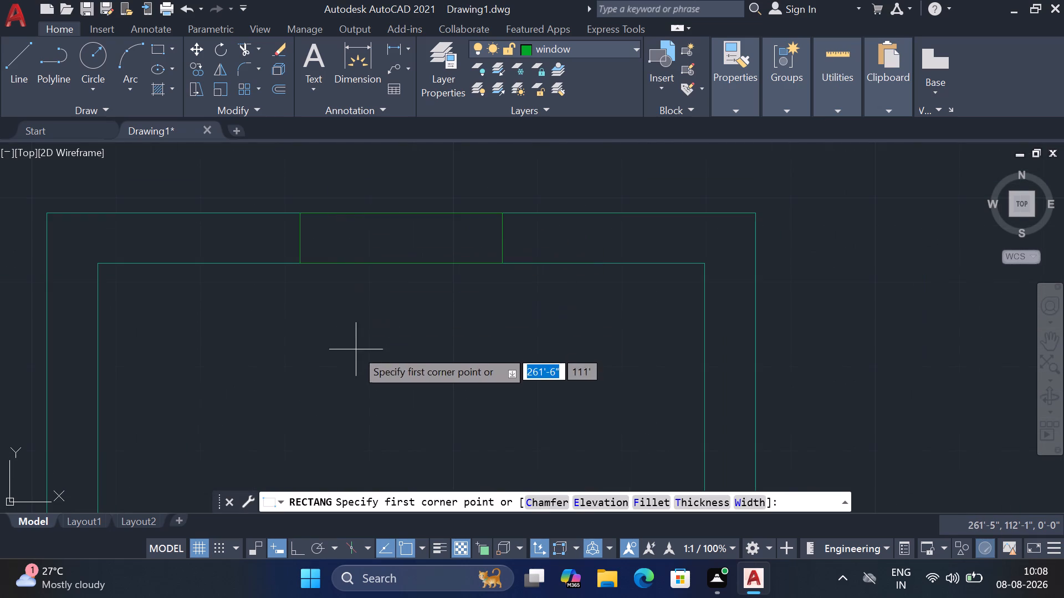
left_click(353, 373)
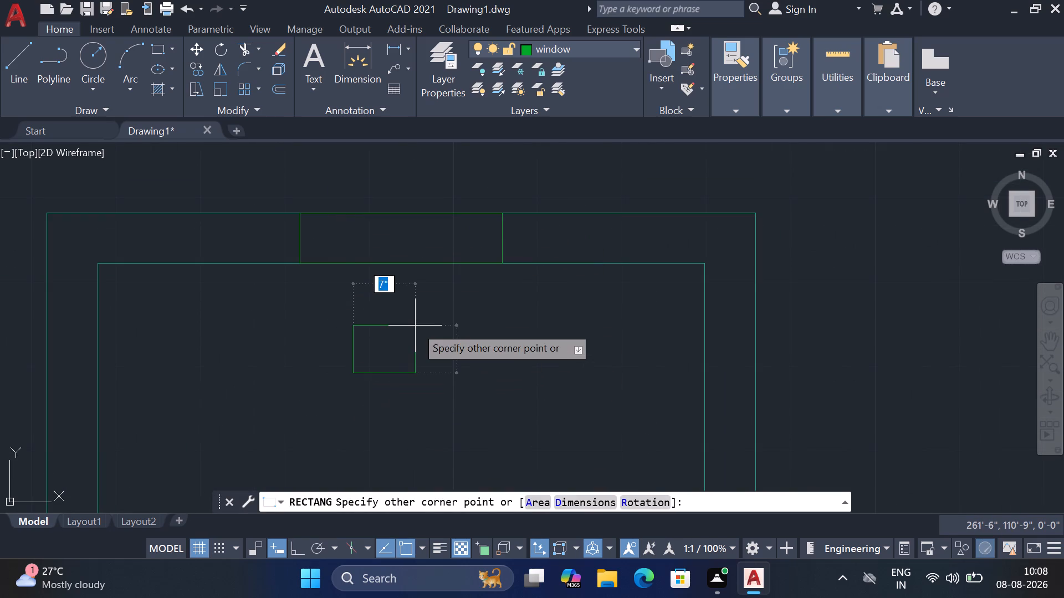
type("2\",4\"")
key("Return")
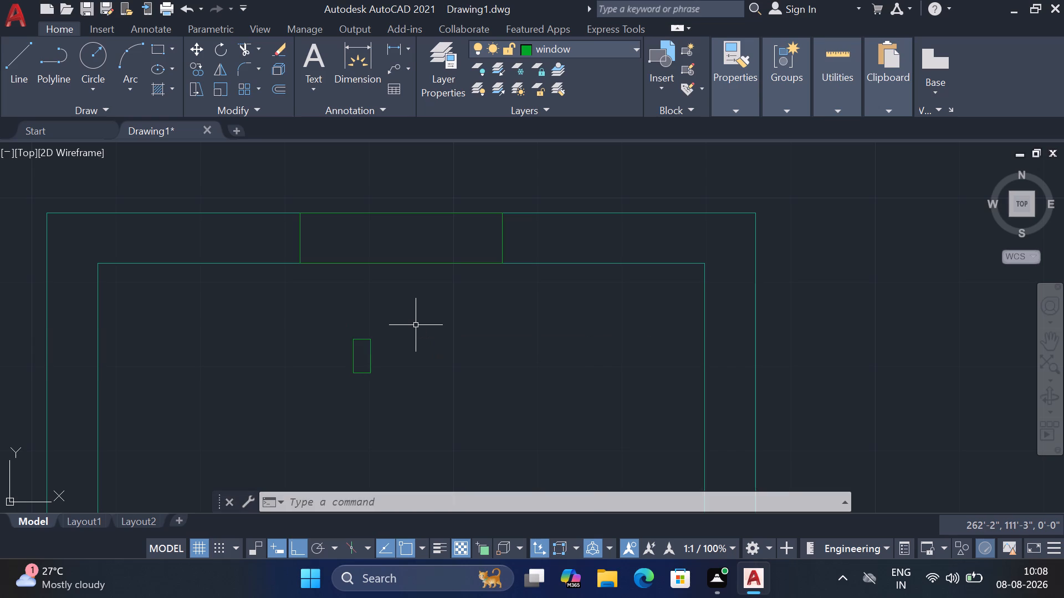
Move the 2" by 4" rectangle by its left-edge midpoint to the midpoint of the window outline's left end.
left_click(416, 325)
left_click(302, 421)
key("m")
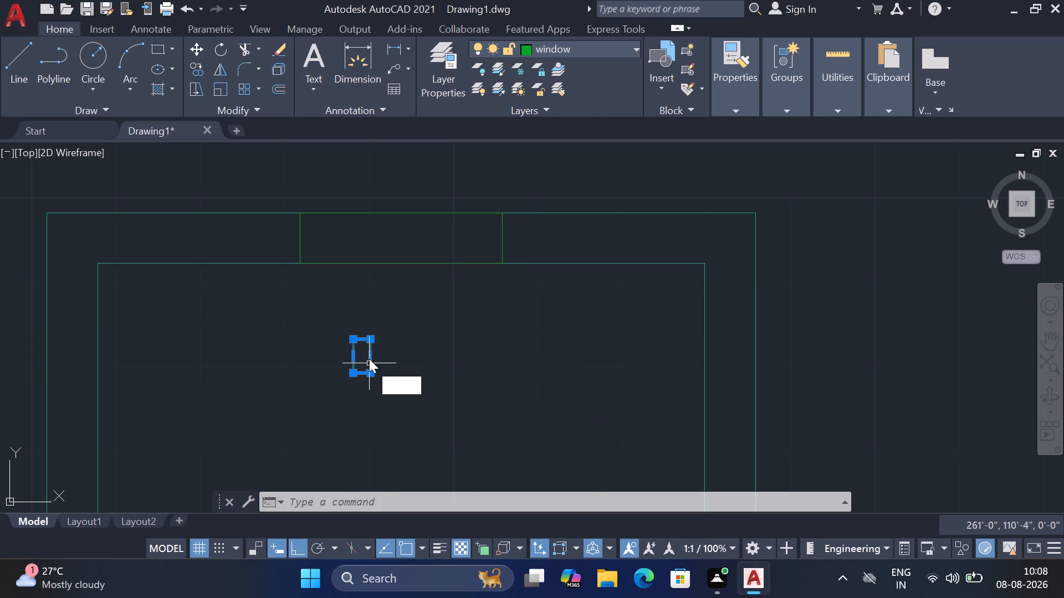
key("space")
left_click(349, 359)
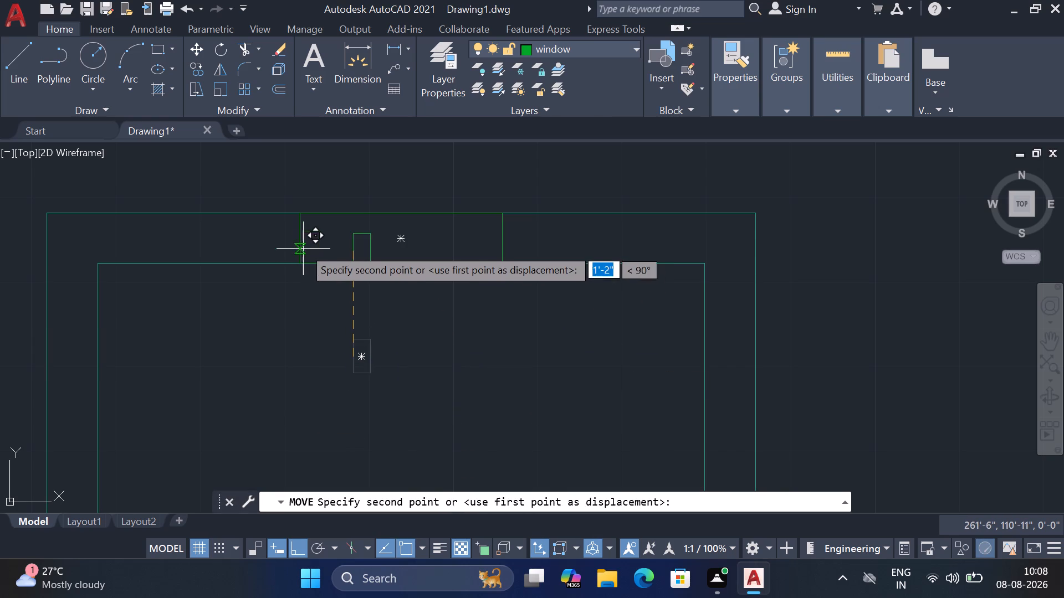
left_click(303, 240)
Copy the small frame rectangle by its right-edge midpoint to the midpoint of the window outline's right end.
scroll(346, 228, "up", 2)
middle_click_drag(341, 231, 340, 233)
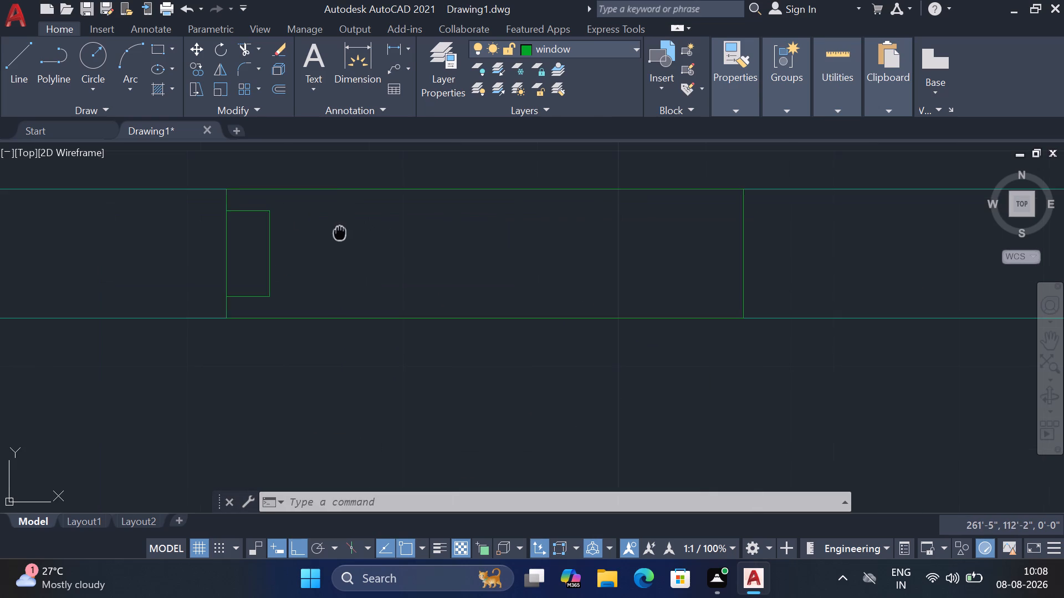
middle_click_drag(340, 233, 288, 241)
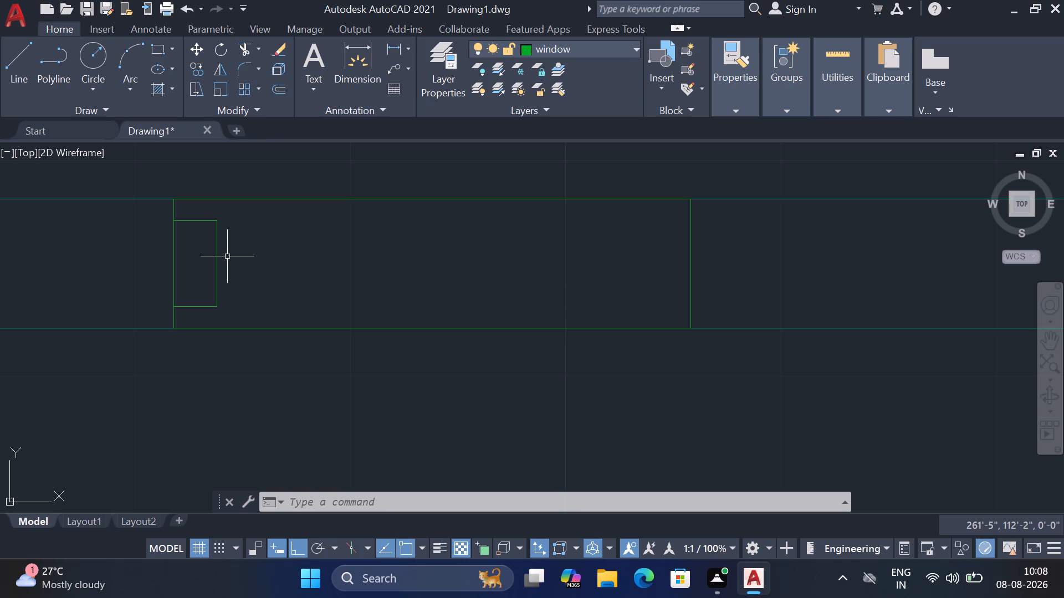
left_click(227, 250)
left_click(210, 270)
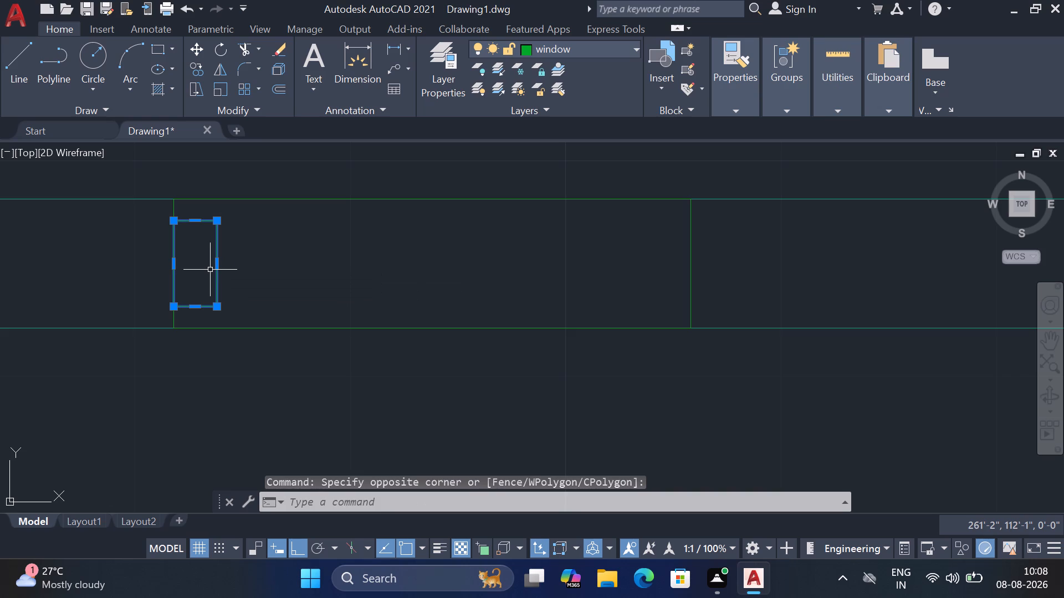
type("co")
key("space")
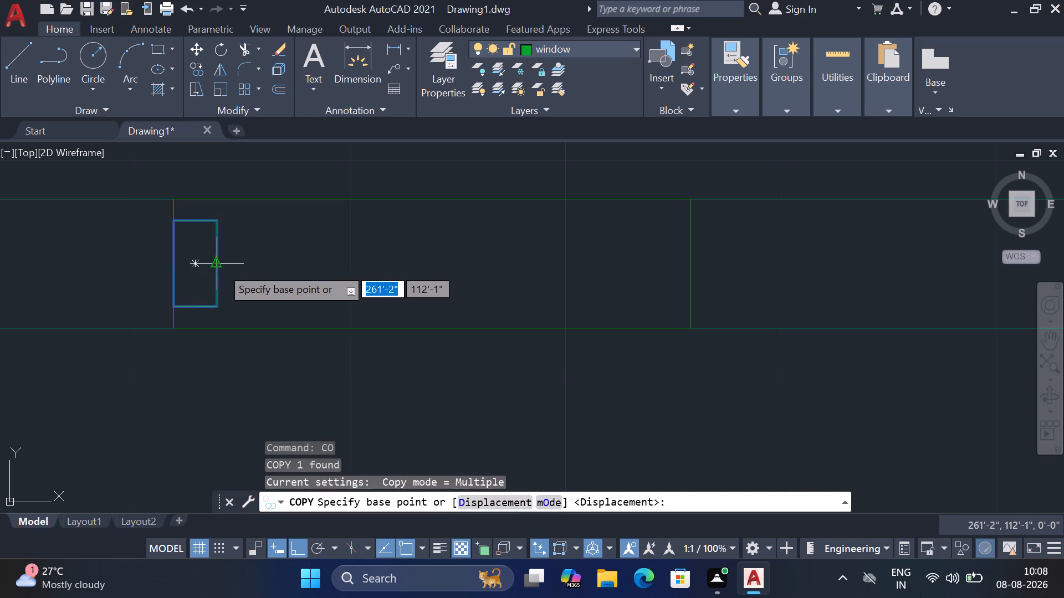
left_click(221, 267)
left_click(687, 262)
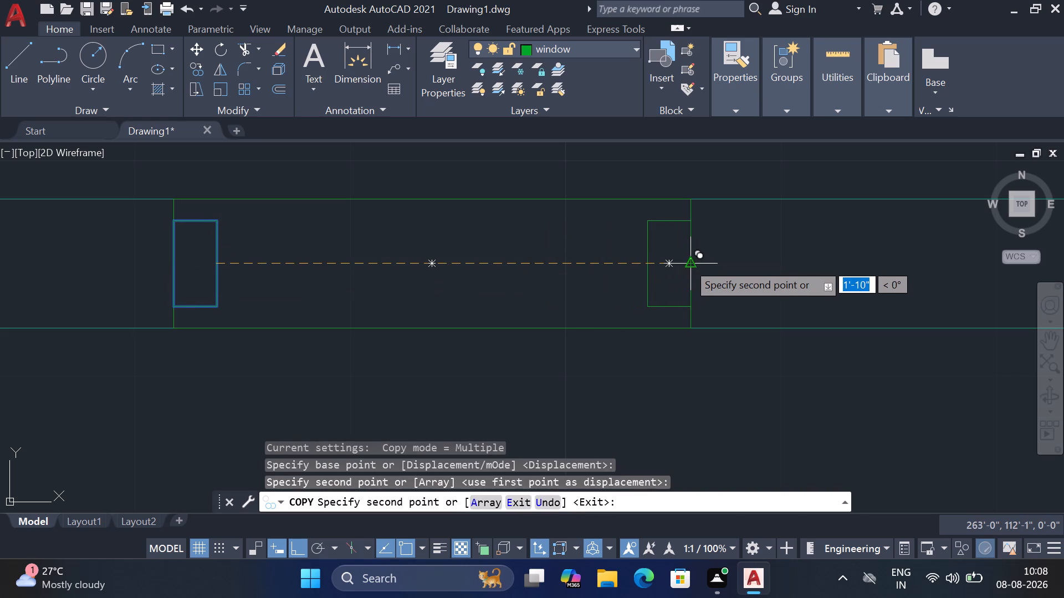
key("Escape")
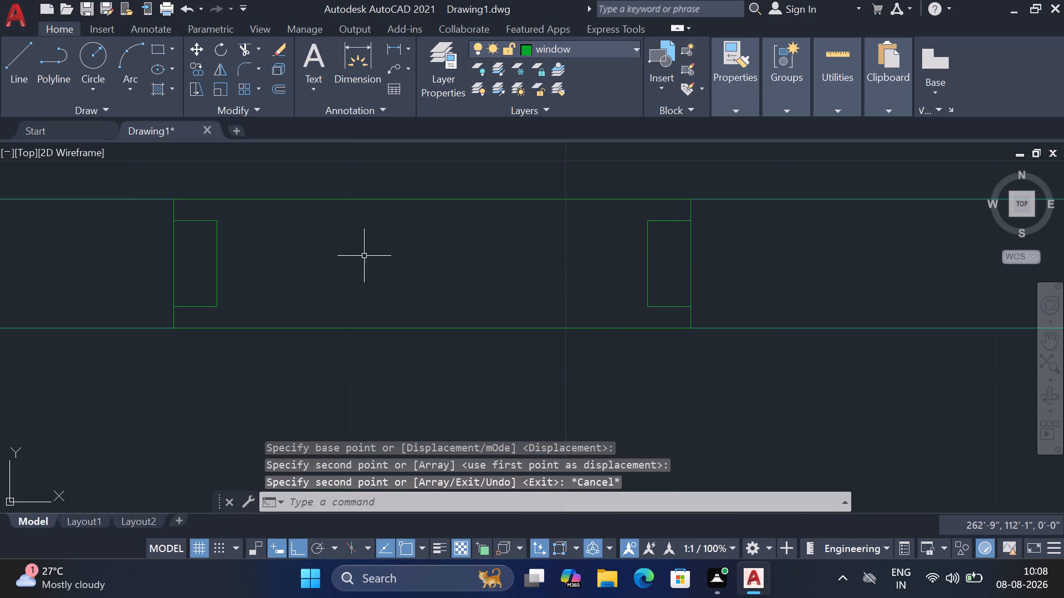
Draw a glass rectangle about 1'-8" long and 0.25" thick from the left frame's inner-edge midpoint to the right frame.
type("rec")
key("space")
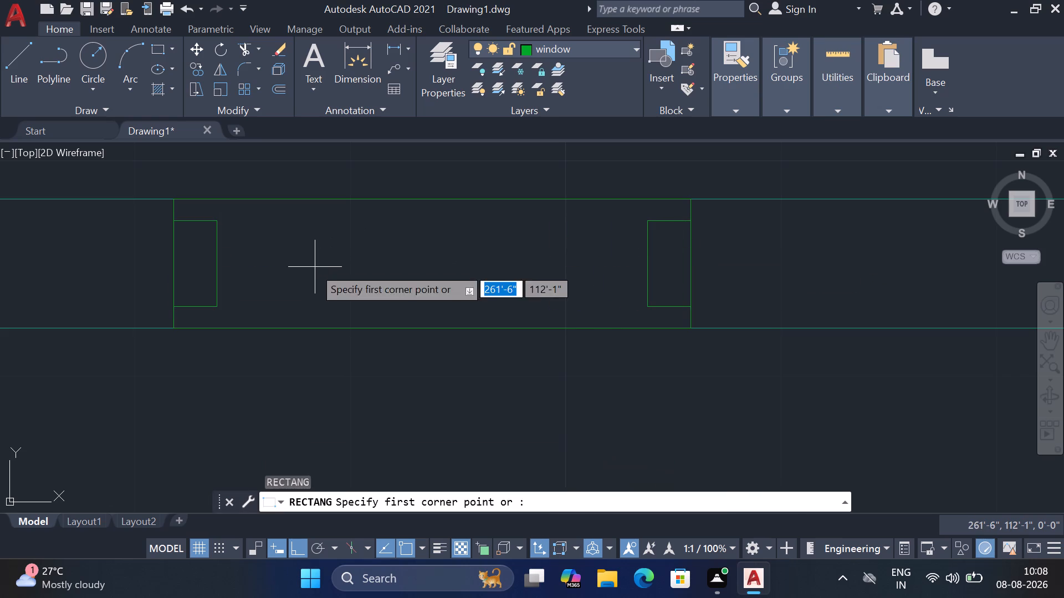
scroll(290, 282, "down", 1)
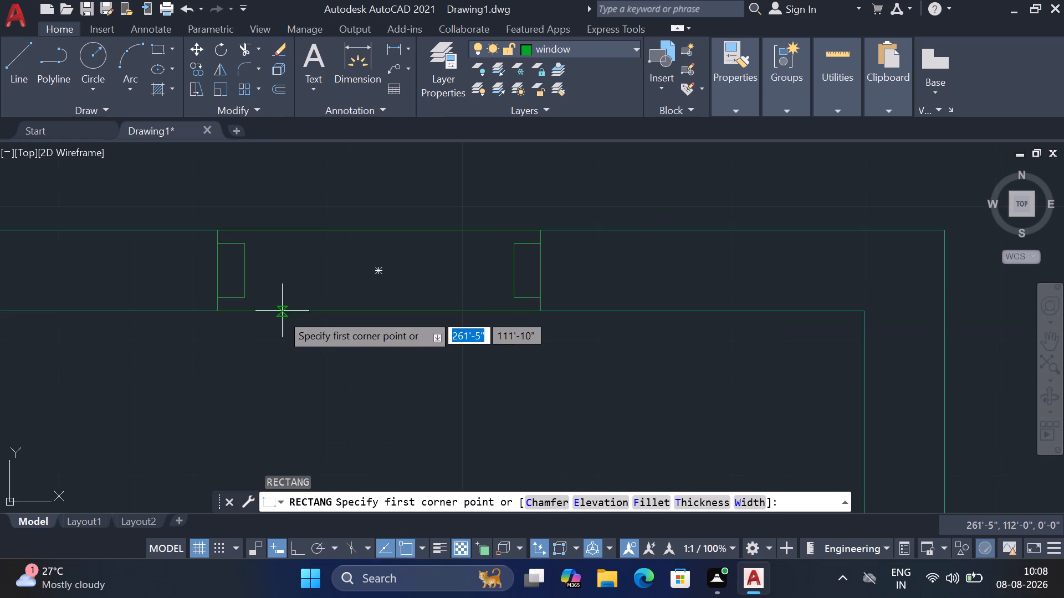
left_click(245, 271)
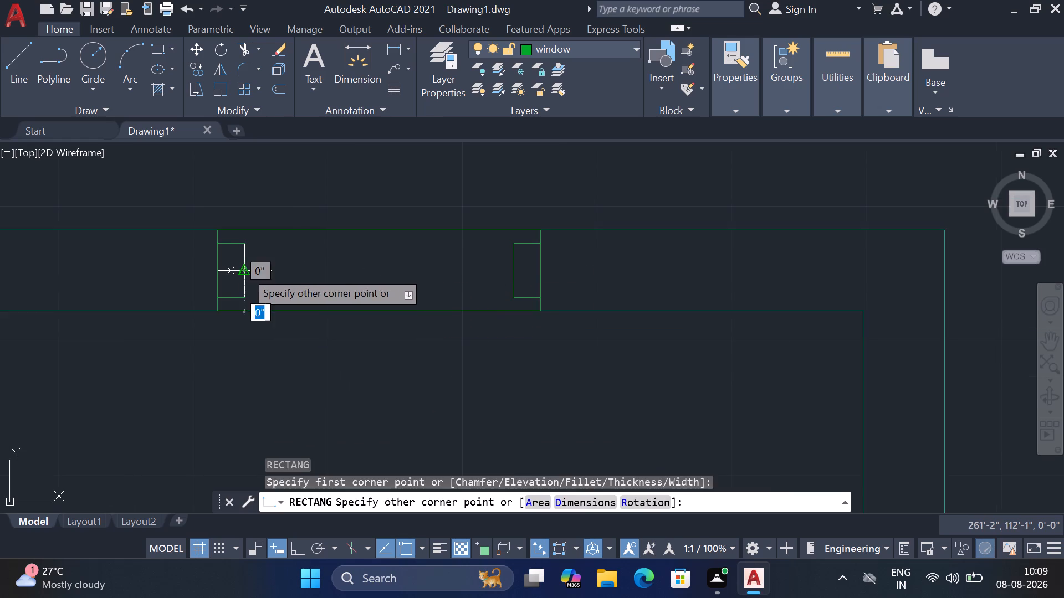
scroll(508, 264, "up", 2)
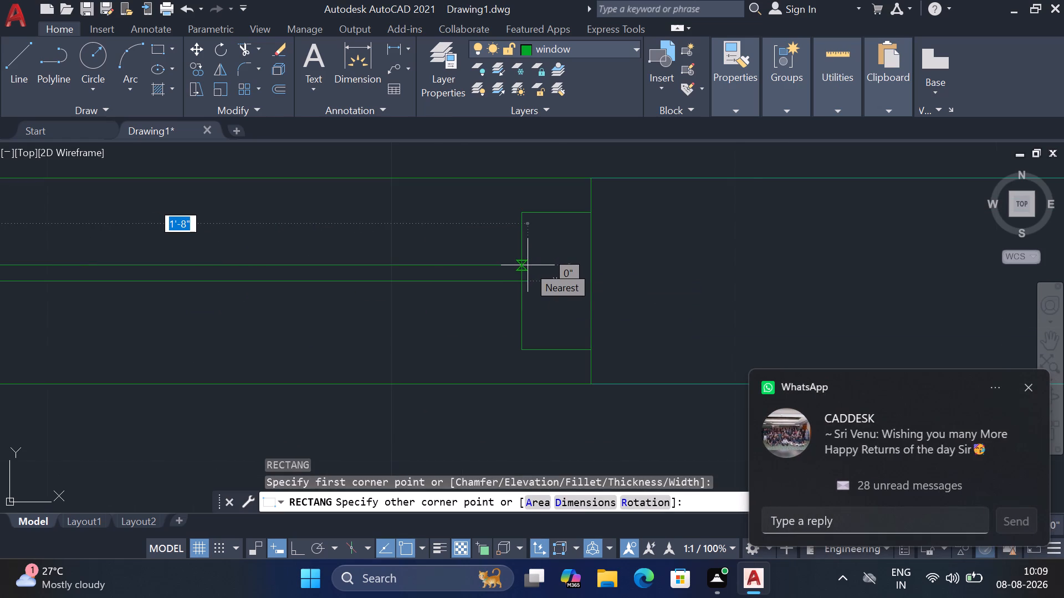
key("comma")
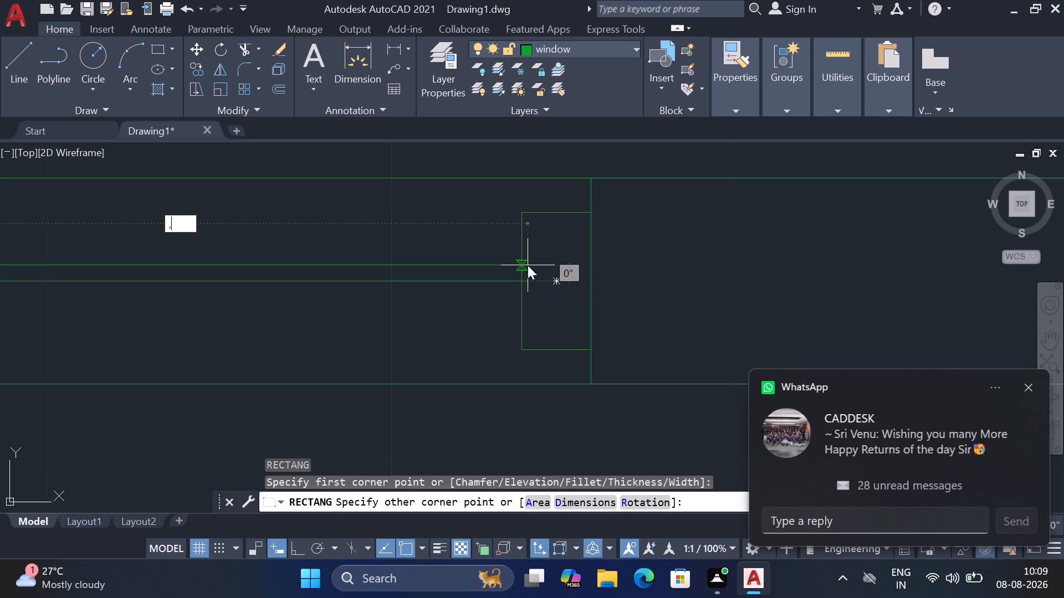
key("BackSpace")
key("BackSpace")
key("Escape")
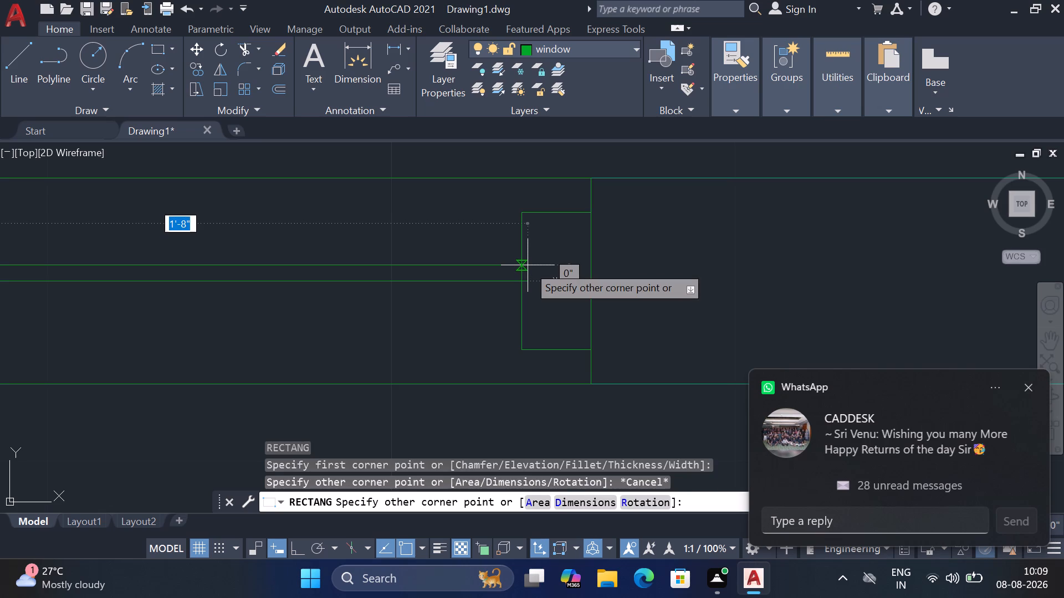
key("Tab")
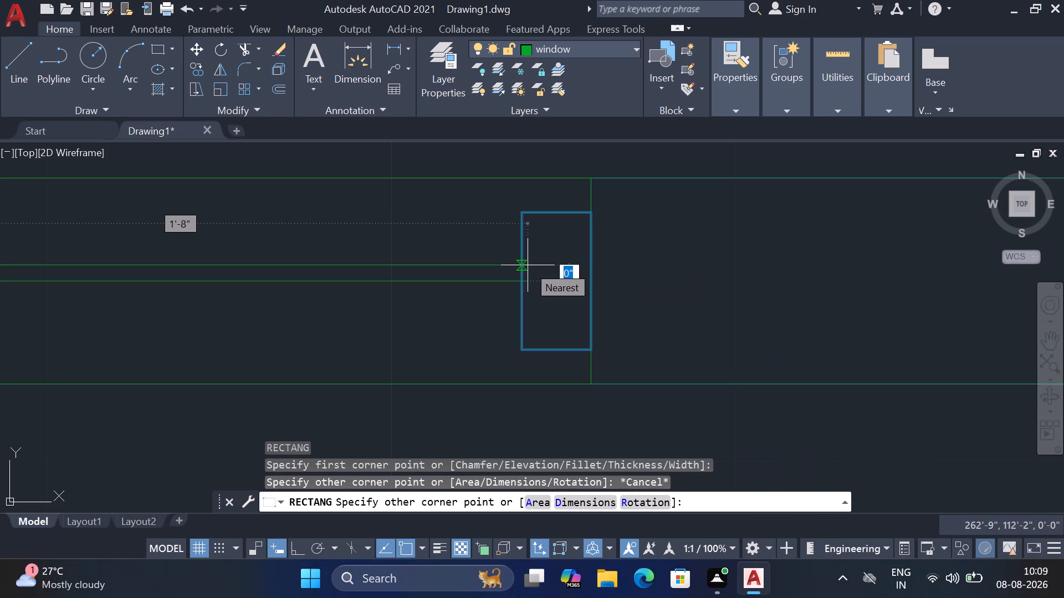
type(",0")
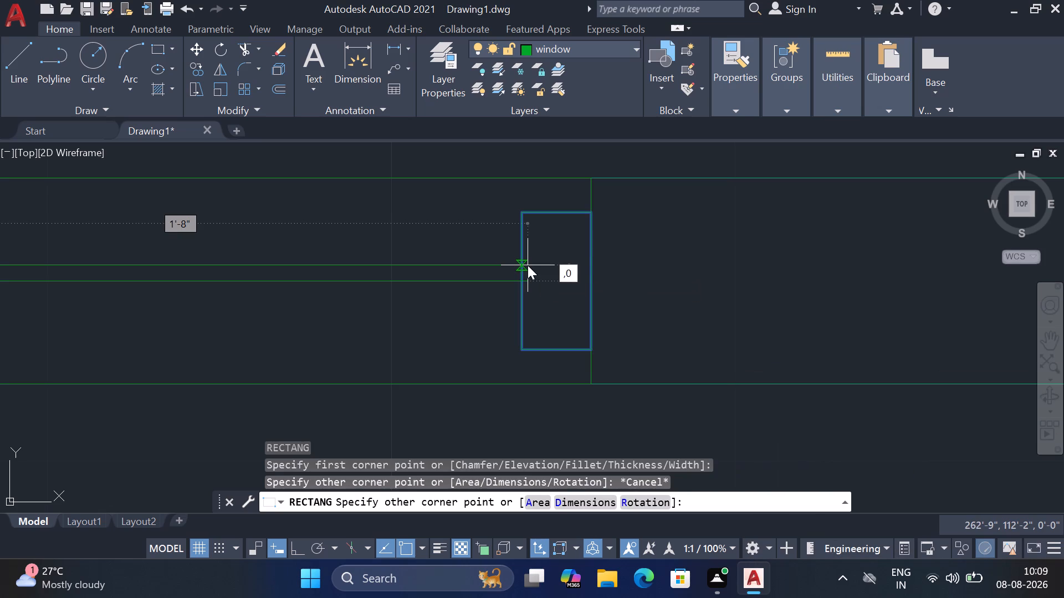
type("25\"")
key("Return")
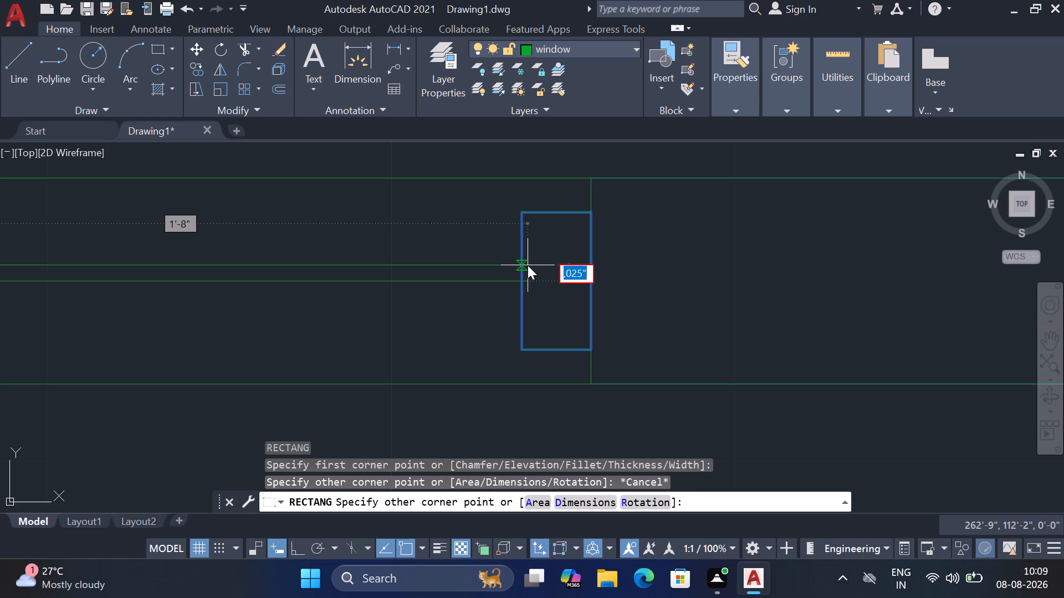
key("BackSpace")
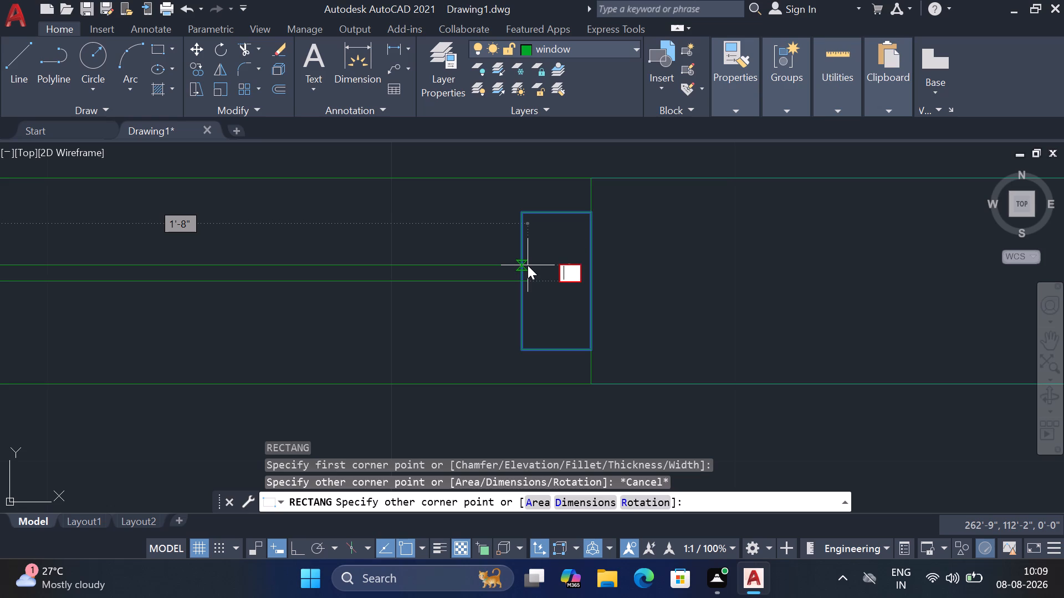
type("0.25")
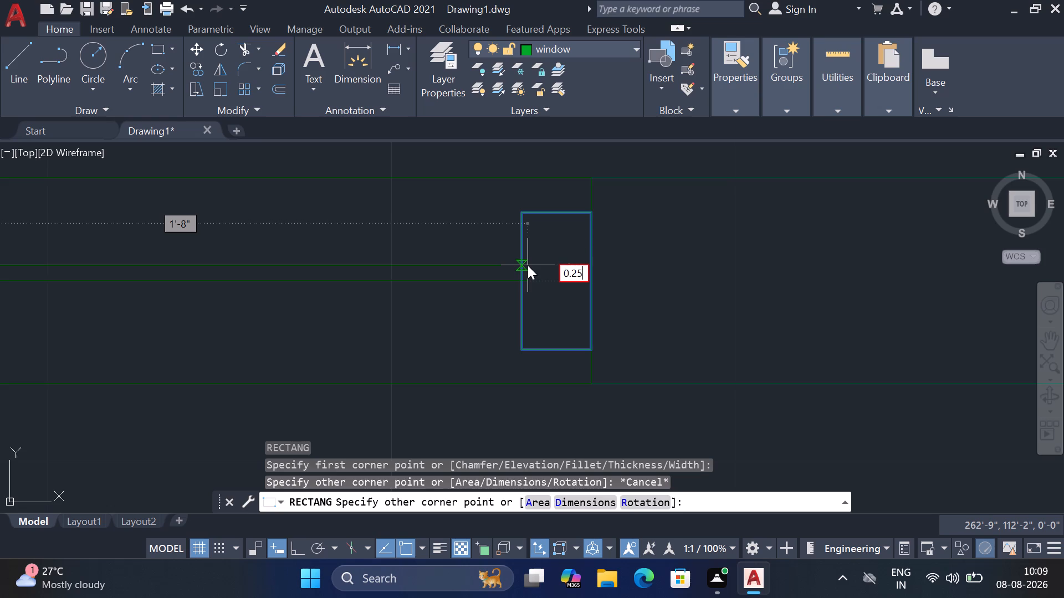
key("shift+quotedbl")
key("Return")
Stretch the right end of the thin glass rectangle back to the right frame's inner edge.
scroll(528, 269, "down", 2)
scroll(391, 275, "up", 2)
left_click(397, 254)
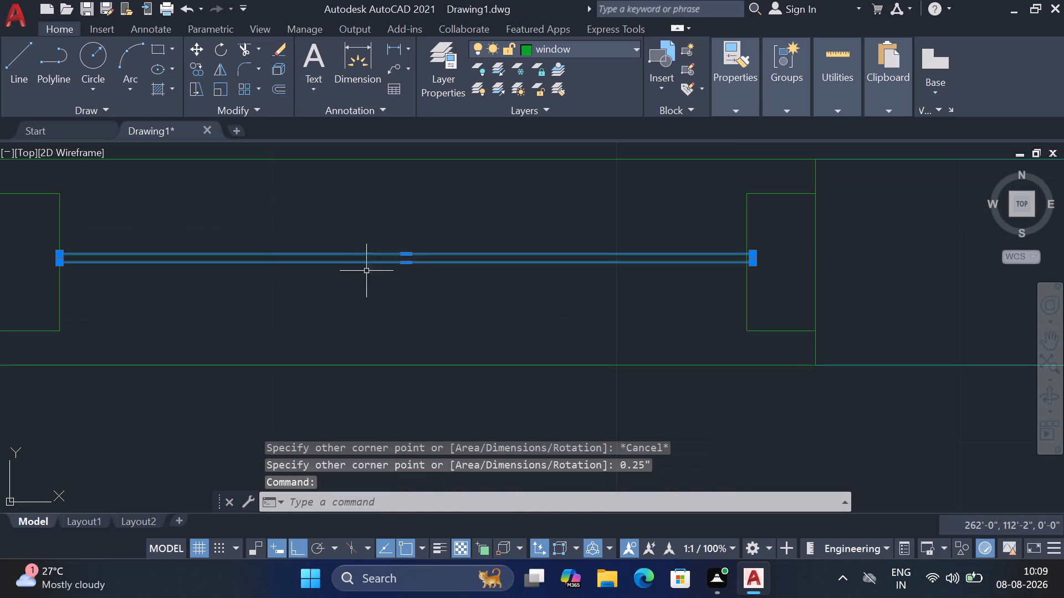
left_click(360, 274)
left_click(505, 291)
scroll(777, 237, "up", 3)
key("Escape")
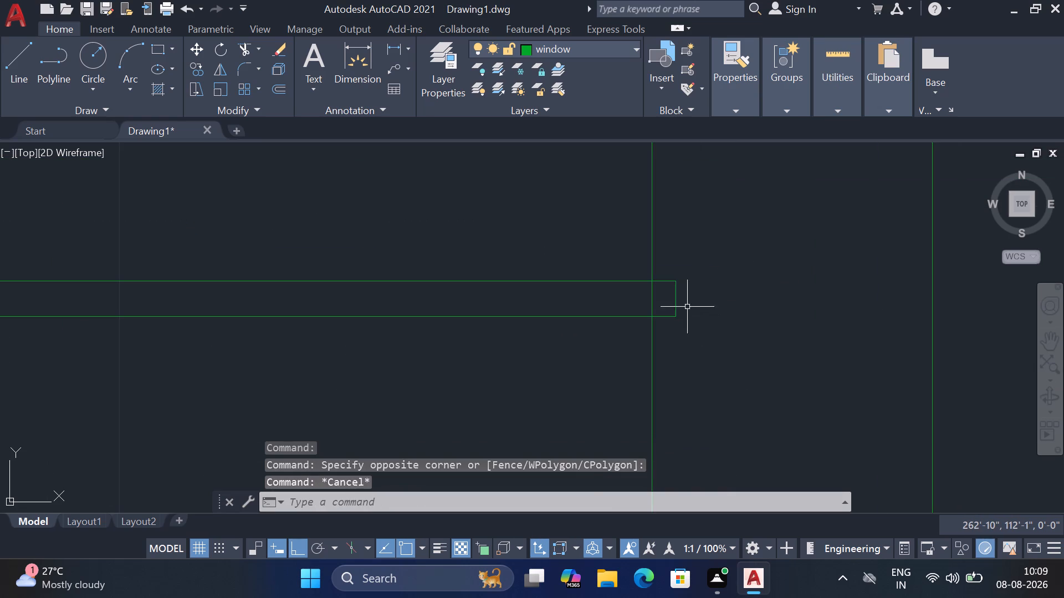
left_click(672, 297)
left_click(672, 314)
left_click(668, 329)
left_click(668, 317)
left_click(658, 309)
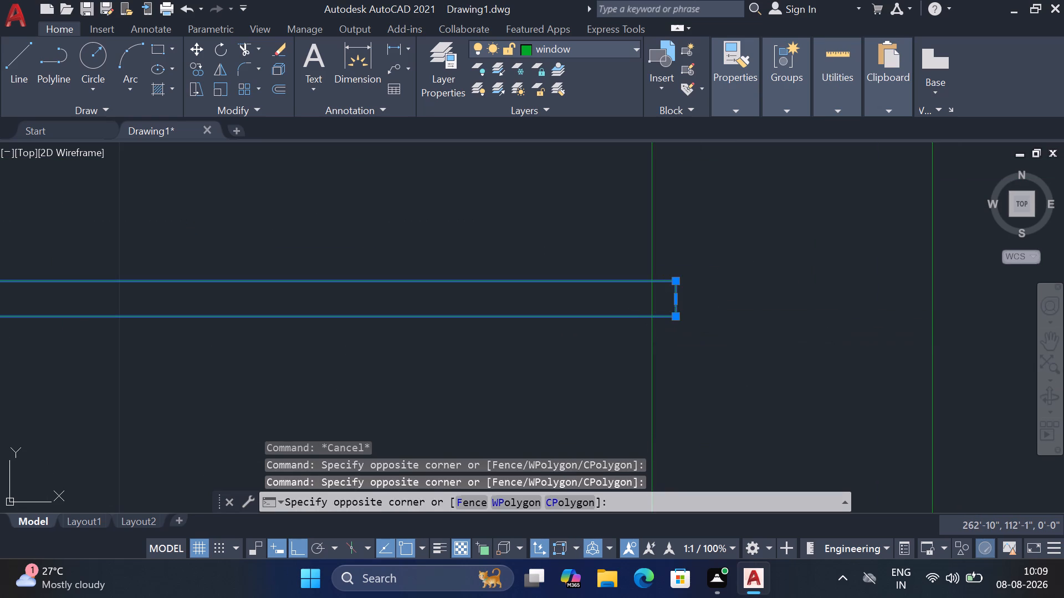
left_click(678, 300)
left_click(677, 300)
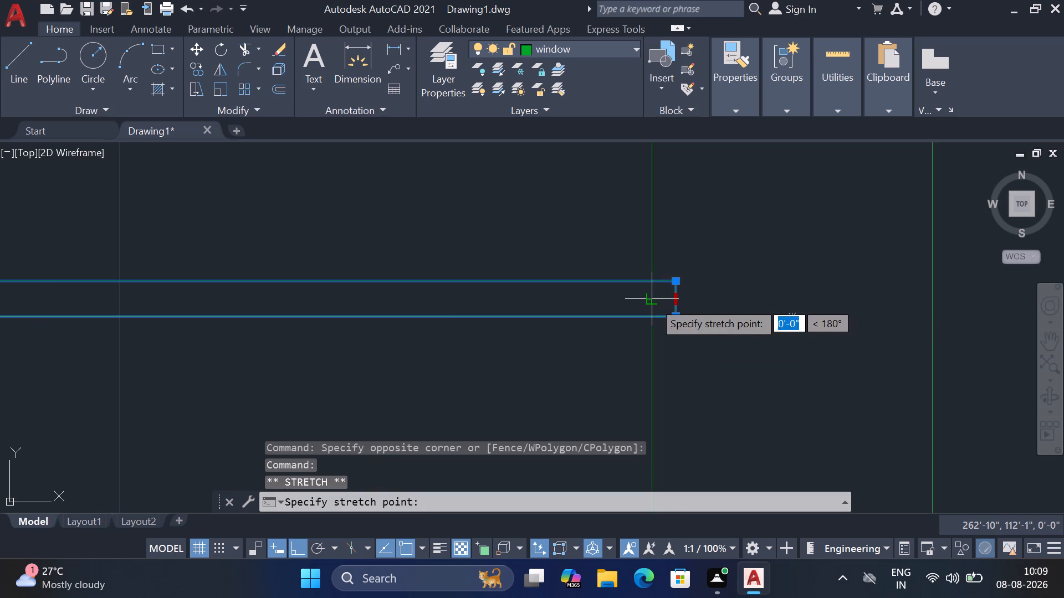
left_click(653, 301)
key("Escape")
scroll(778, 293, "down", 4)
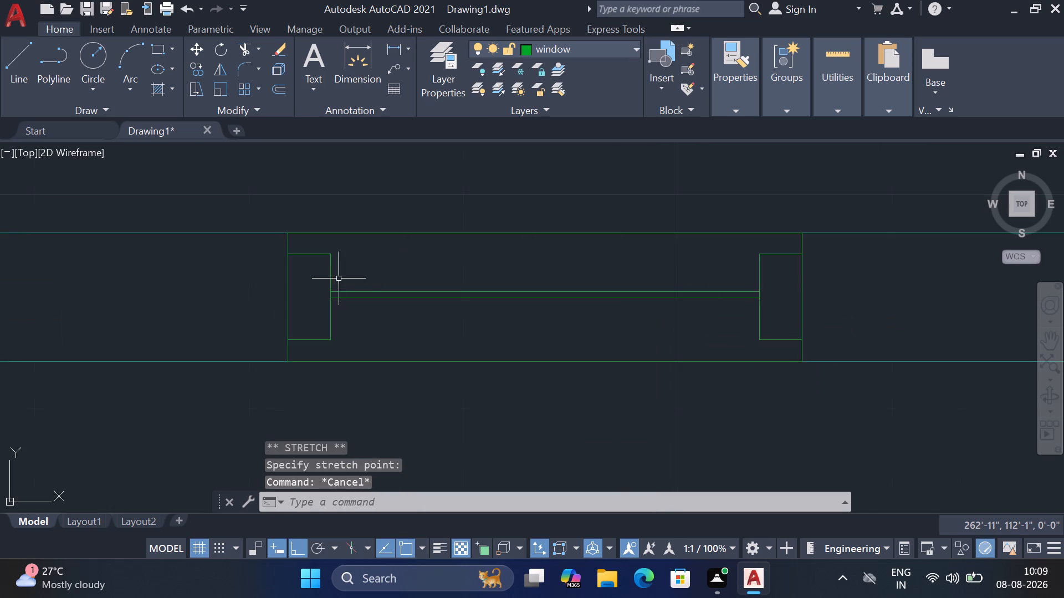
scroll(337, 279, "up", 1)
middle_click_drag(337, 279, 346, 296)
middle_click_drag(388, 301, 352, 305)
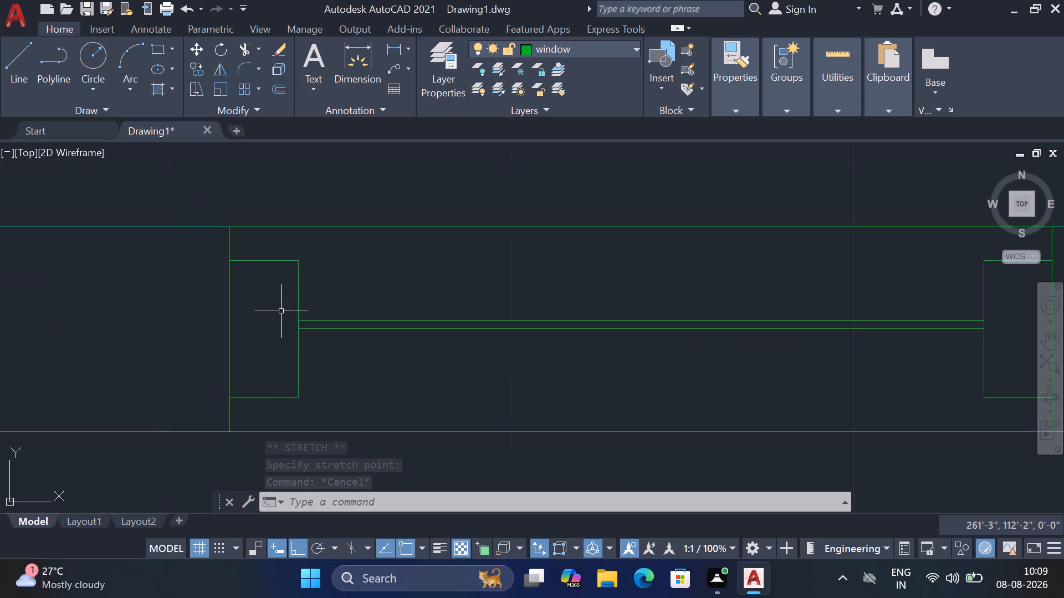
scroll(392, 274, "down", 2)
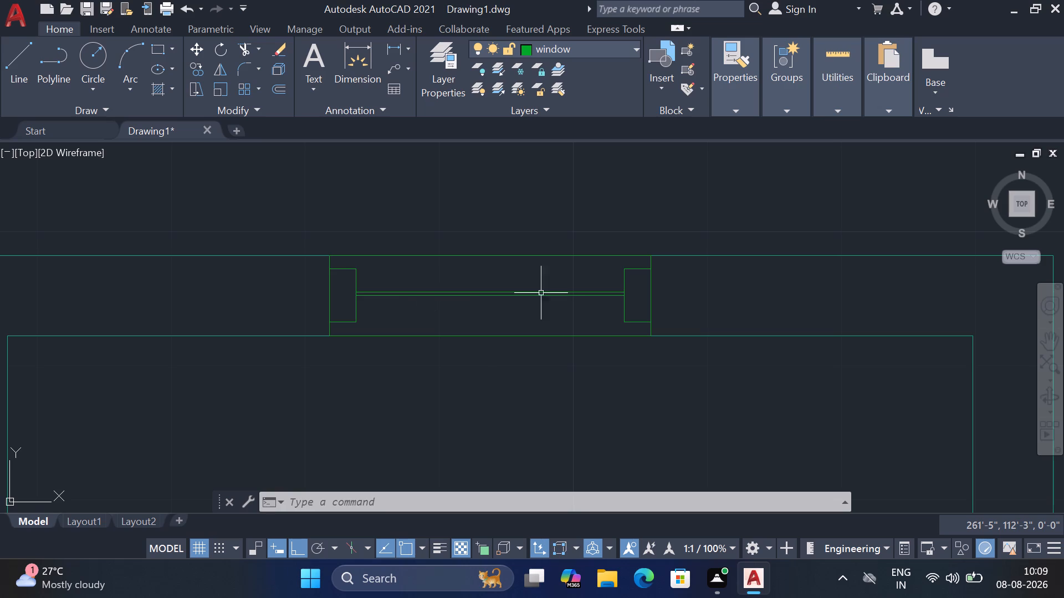
Group the window outline, the two frame rectangles and the glass rectangle in the top wall.
middle_click_drag(555, 300, 557, 293)
left_click_drag(279, 185, 289, 246)
left_click(705, 388)
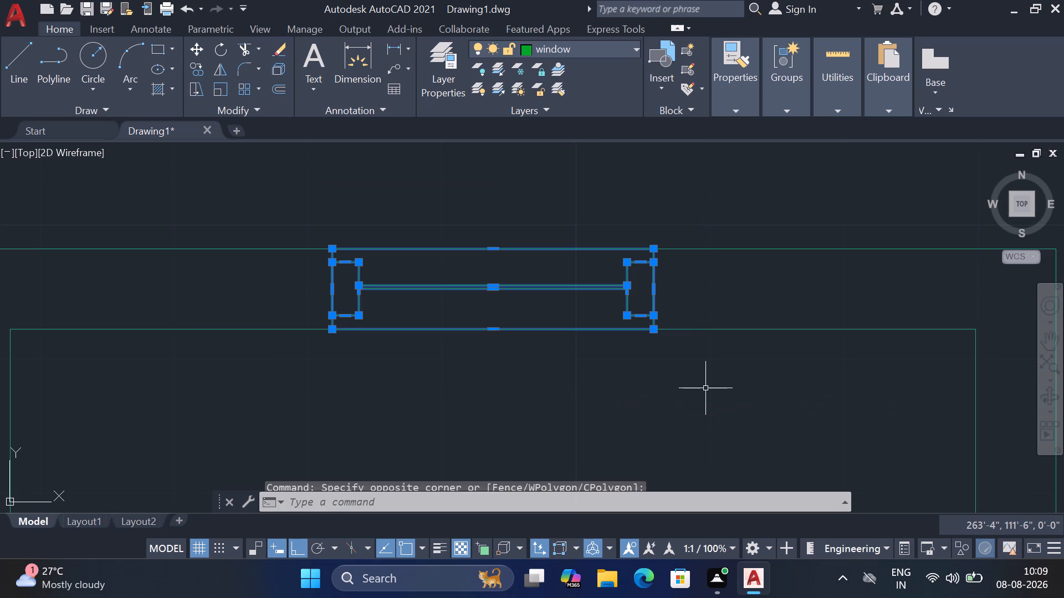
type("g")
key("space")
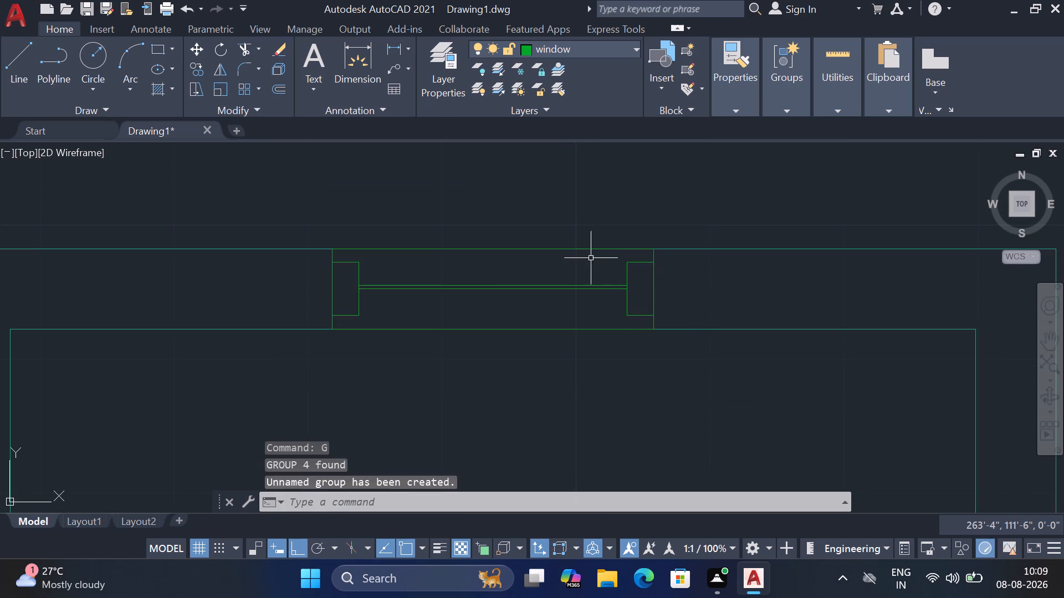
left_click(578, 250)
key("Escape")
Make the door layer current and place a Door - Imperial block from the tool palettes beside the room plan.
scroll(462, 207, "down", 4)
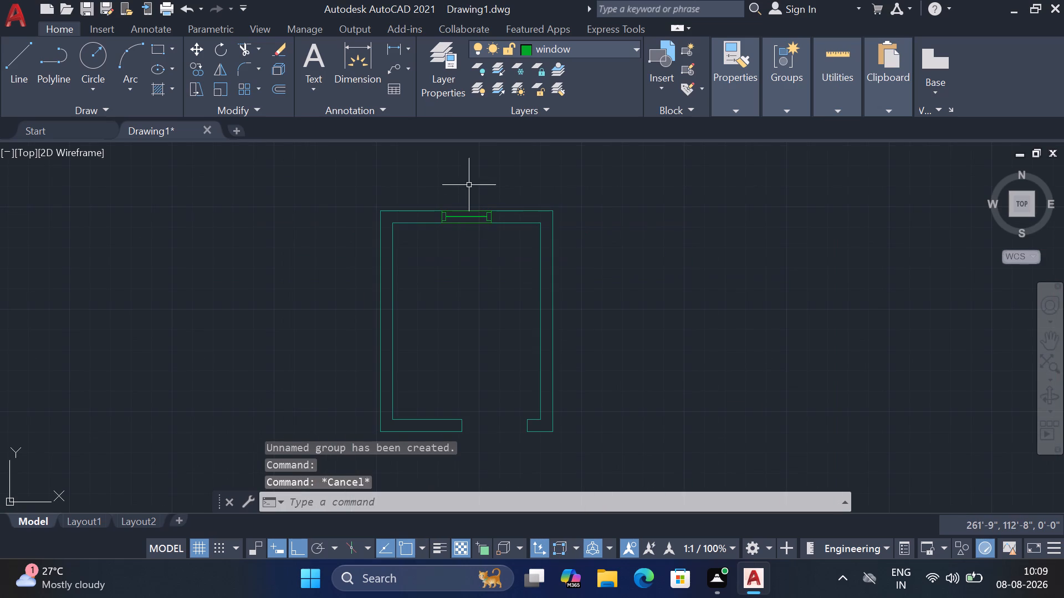
left_click(575, 50)
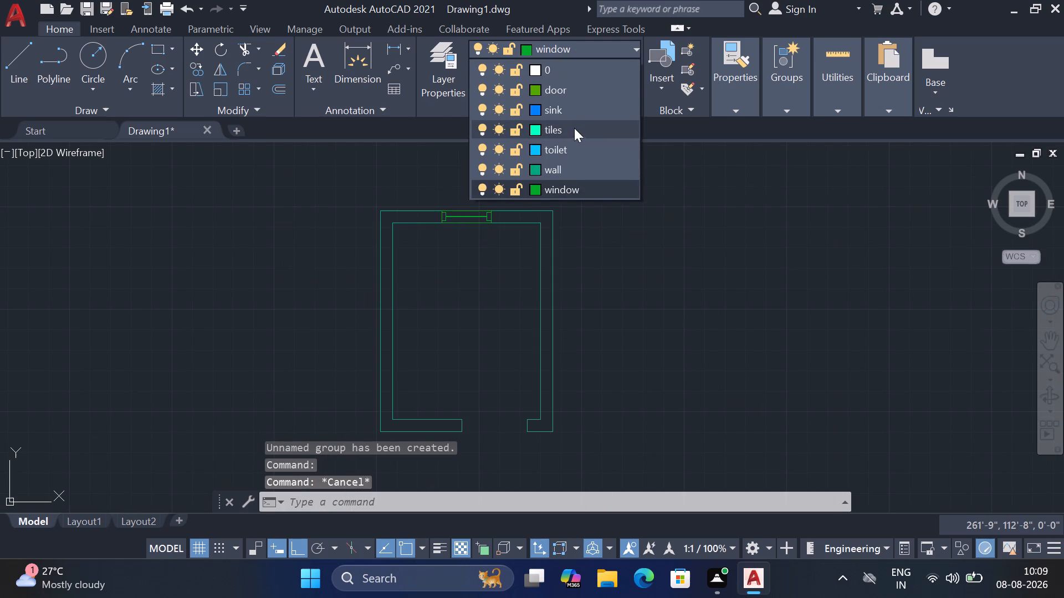
left_click(573, 90)
middle_click_drag(652, 402, 637, 331)
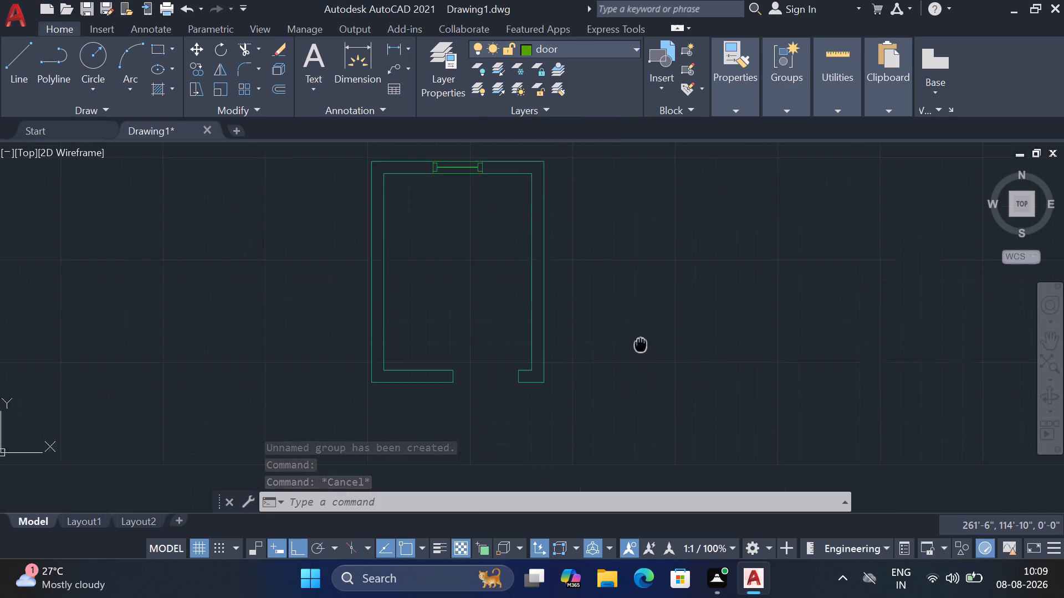
middle_click_drag(637, 331, 635, 322)
type("tp")
key("space")
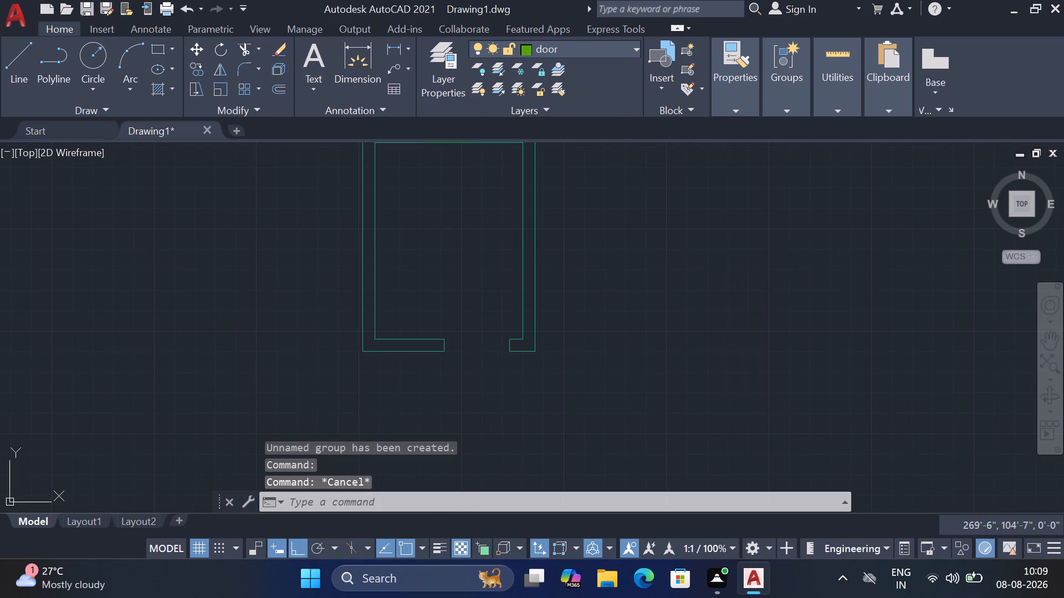
left_click_drag(902, 115, 600, 256)
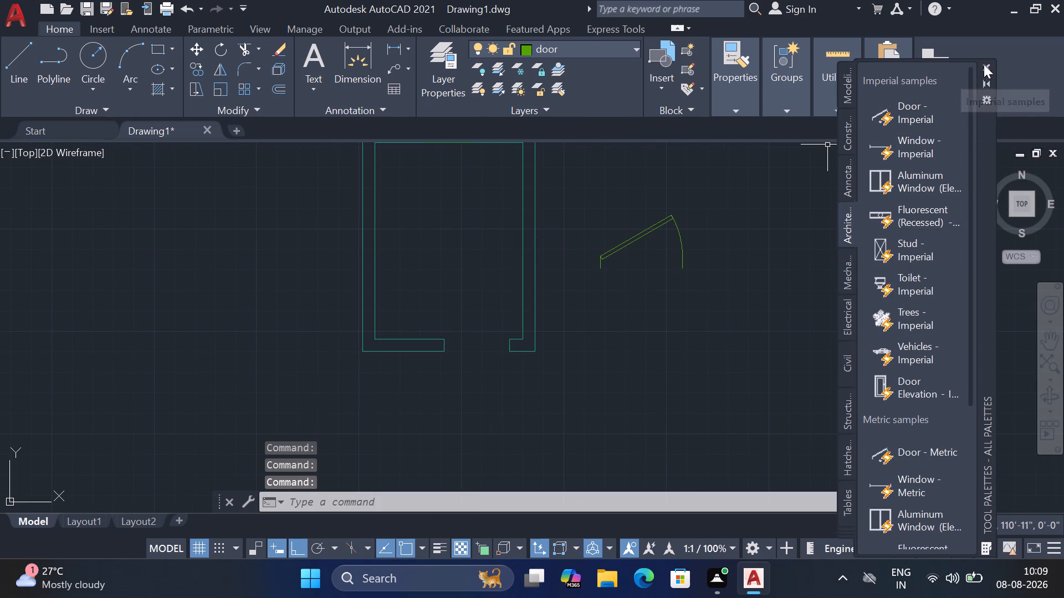
left_click(984, 64)
Move the door block by its lower hinge-side corner to the outer left corner of the bottom wall's door opening.
left_click(656, 229)
key("m")
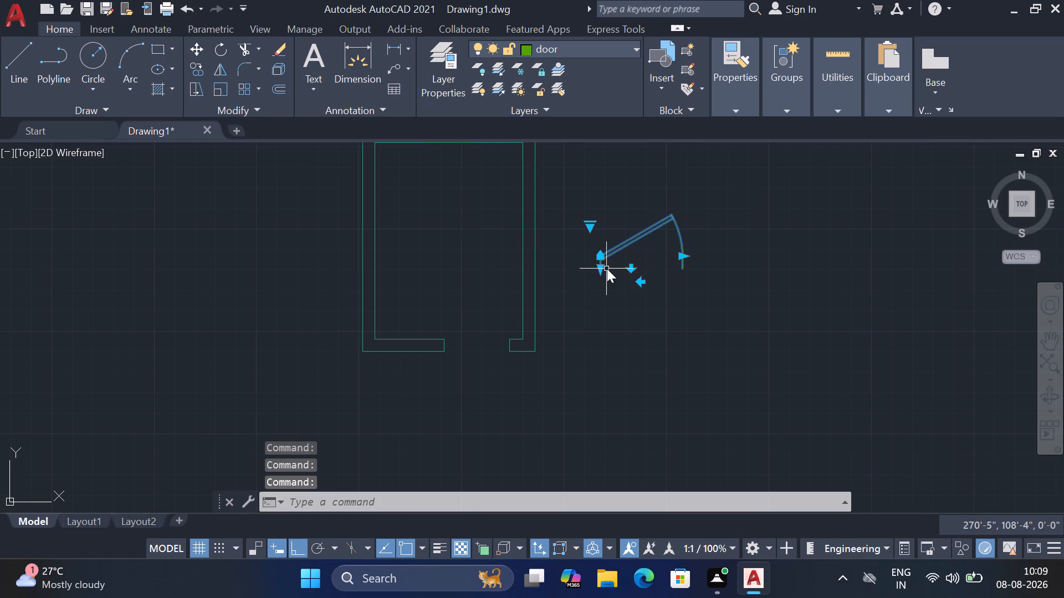
key("space")
scroll(602, 291, "up", 3)
left_click(594, 201)
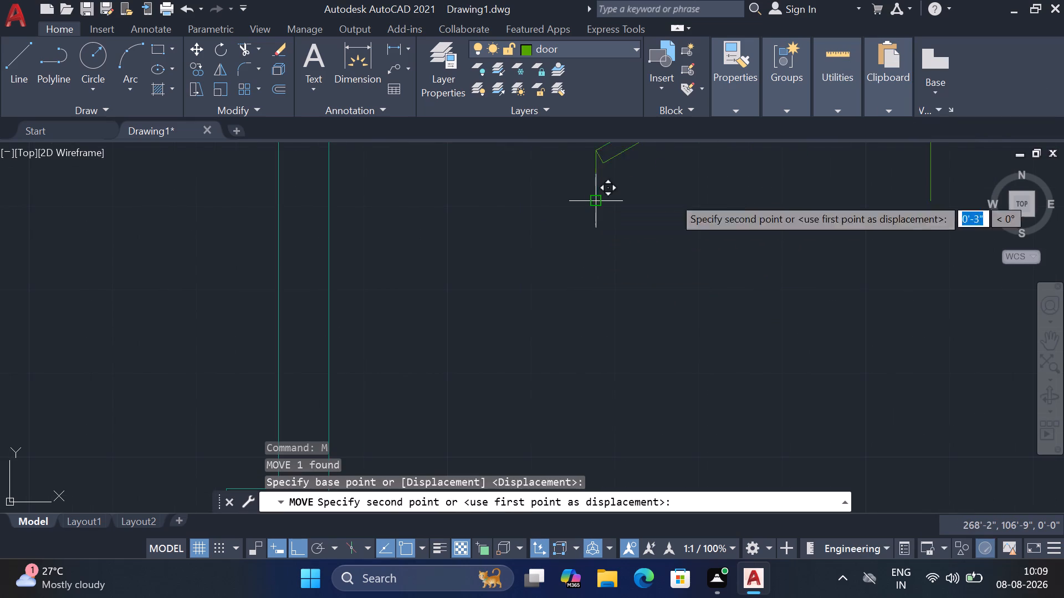
scroll(748, 185, "down", 4)
scroll(622, 221, "up", 3)
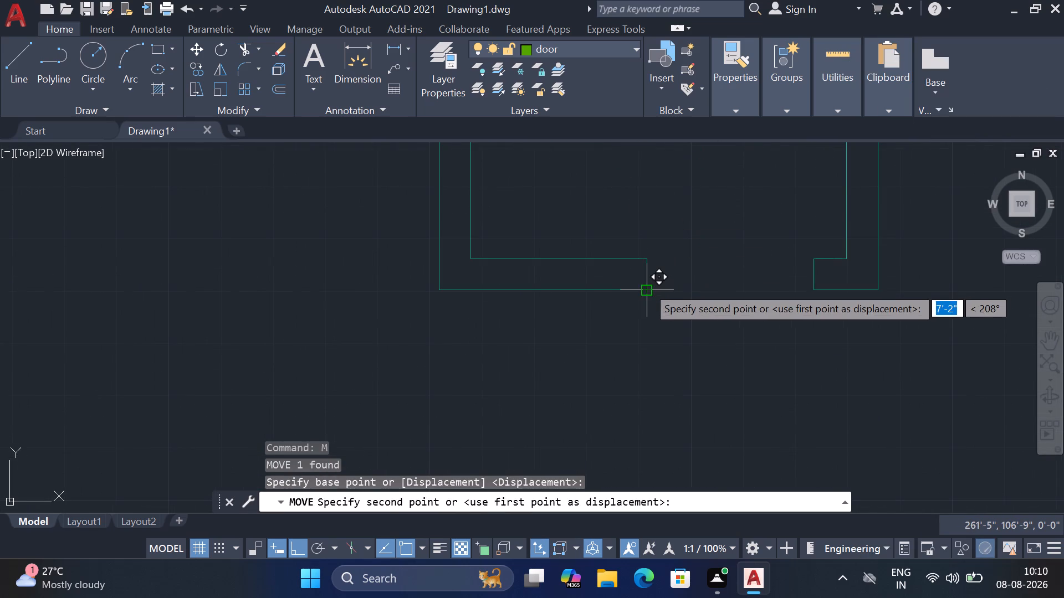
left_click(647, 286)
Resize the door's width to about 2'-8" so it ends at the right jamb of the opening.
left_click(836, 174)
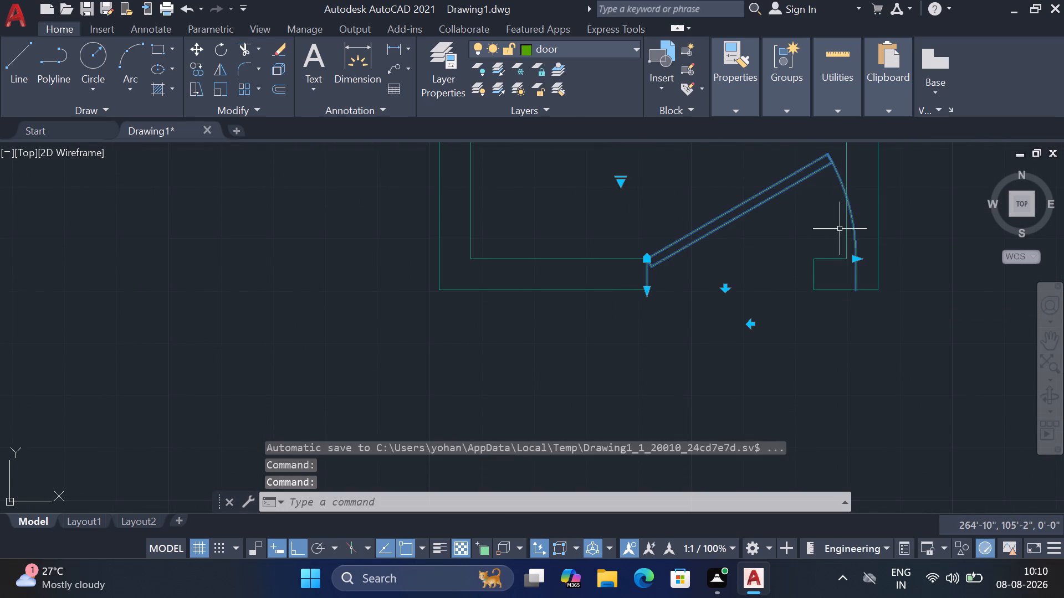
left_click(860, 258)
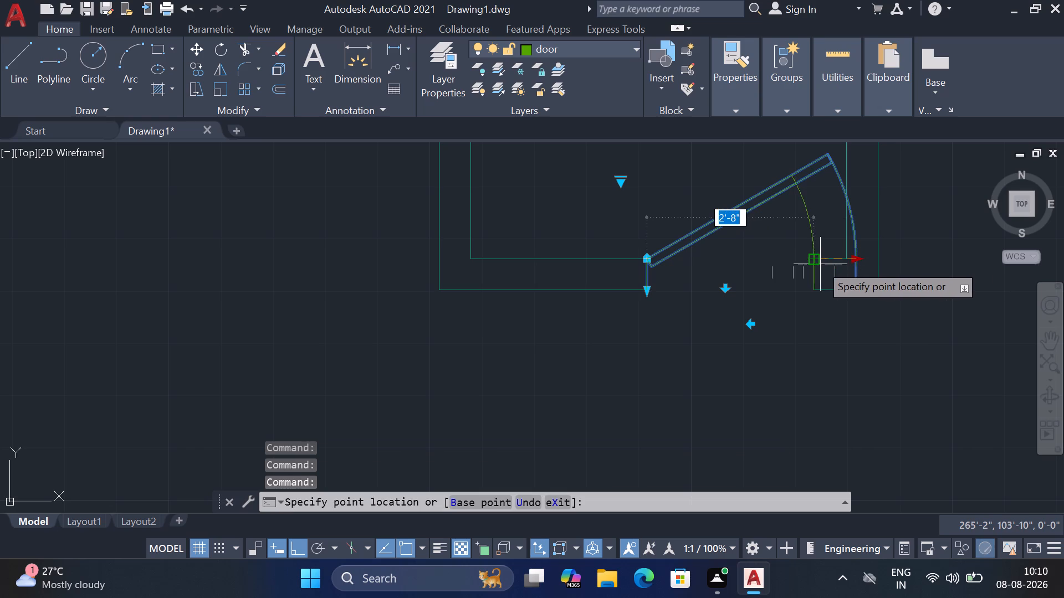
left_click(820, 264)
key("Escape")
Flip the door horizontally so its hinge sits on the right jamb of the opening.
middle_click_drag(815, 236, 682, 279)
scroll(682, 279, "up", 1)
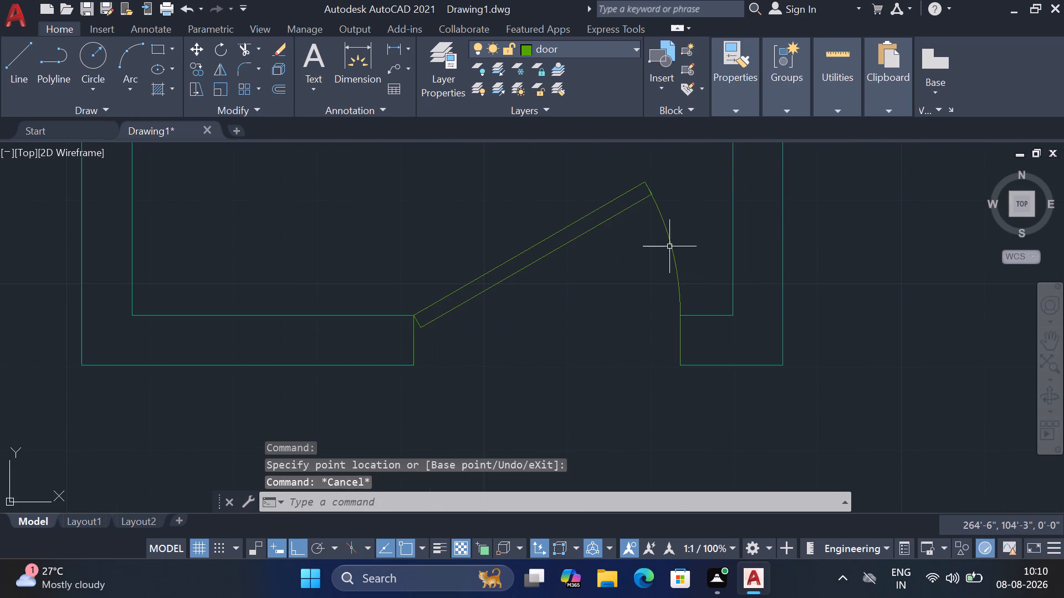
left_click(669, 246)
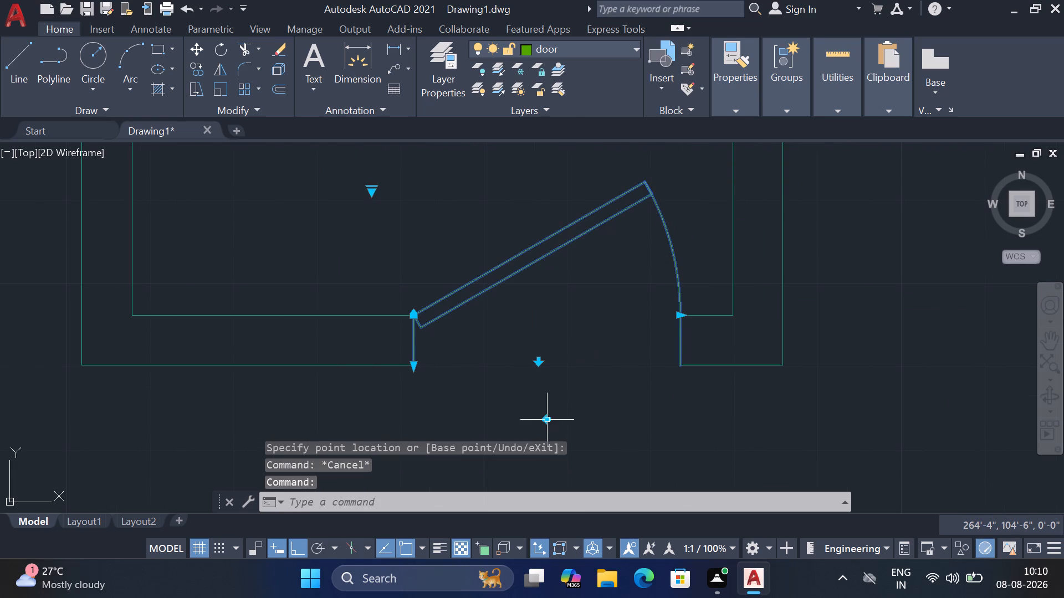
left_click(544, 421)
key("Escape")
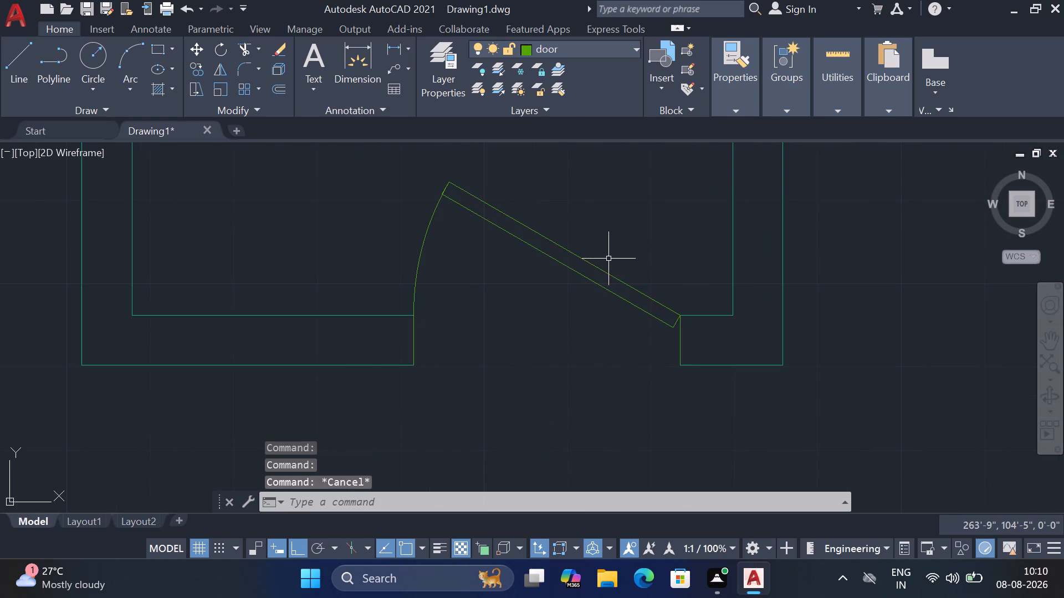
Set the door block's opening angle to Open 90º.
scroll(622, 276, "down", 3)
middle_click_drag(623, 261, 590, 337)
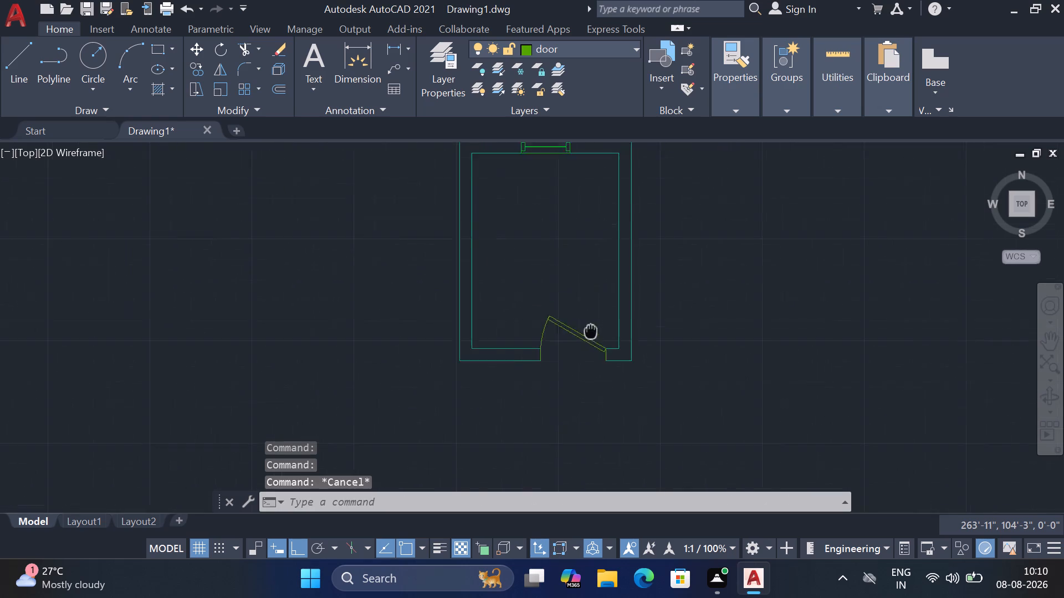
middle_click_drag(590, 337, 589, 355)
left_click(574, 366)
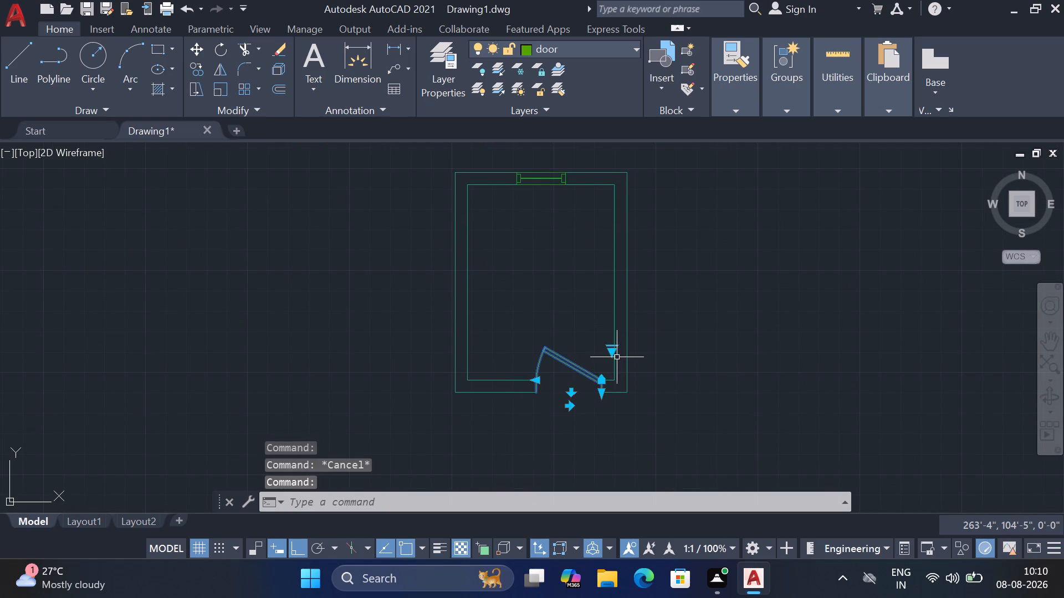
left_click(611, 350)
left_click(667, 415)
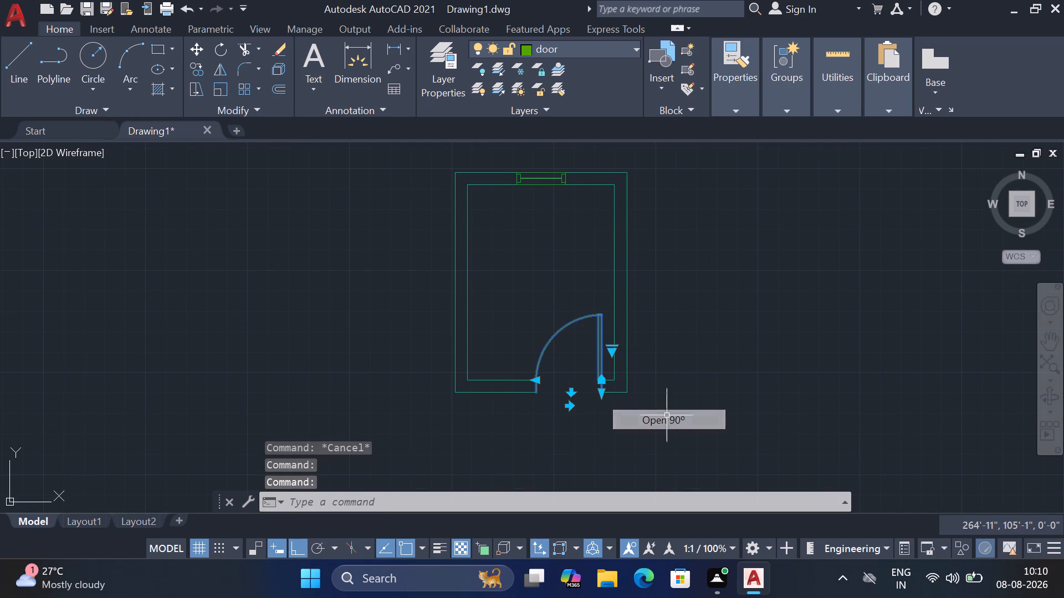
key("Escape")
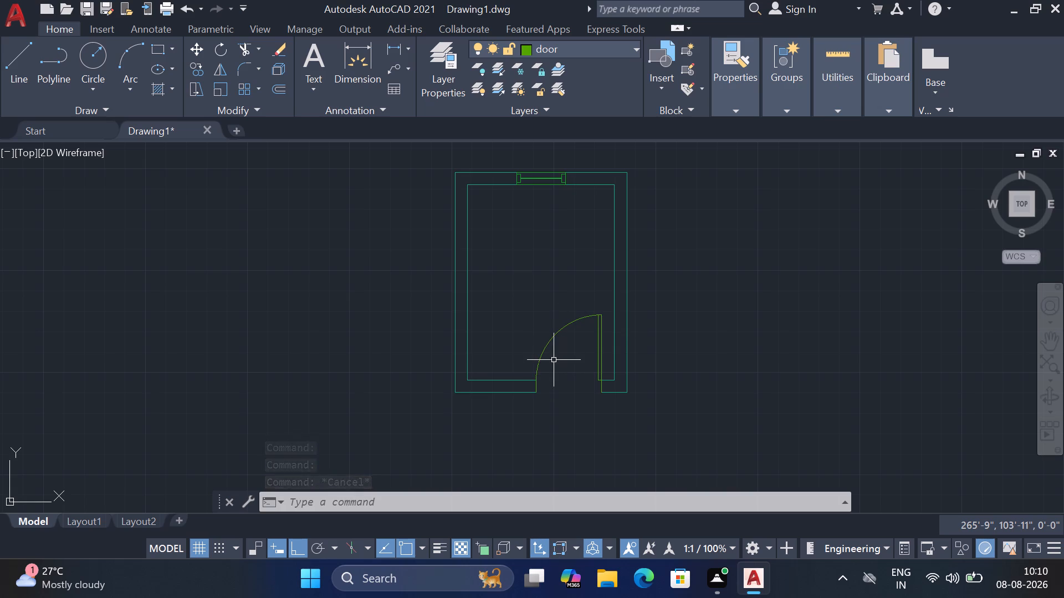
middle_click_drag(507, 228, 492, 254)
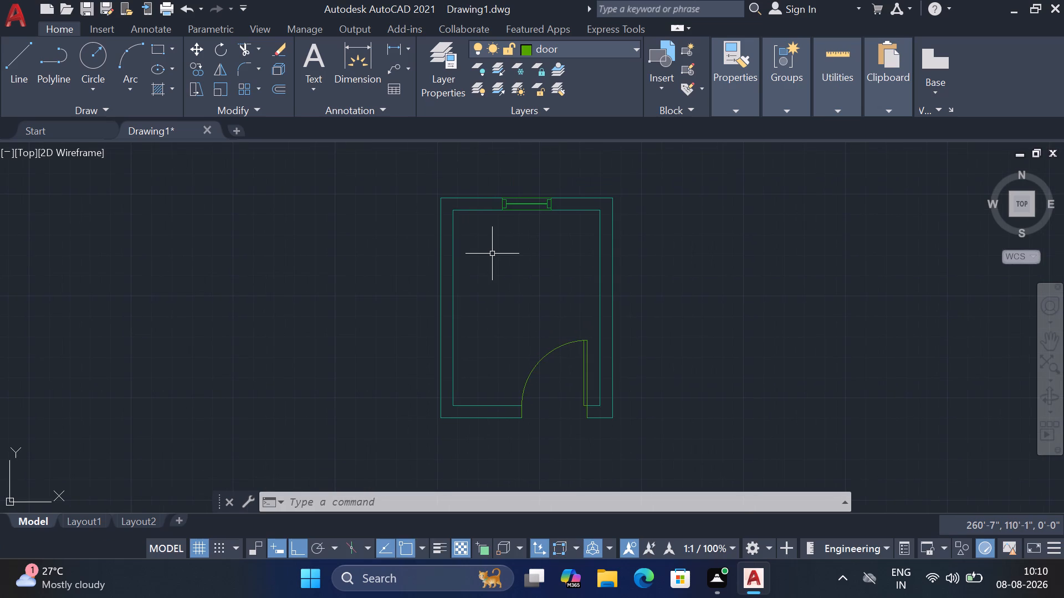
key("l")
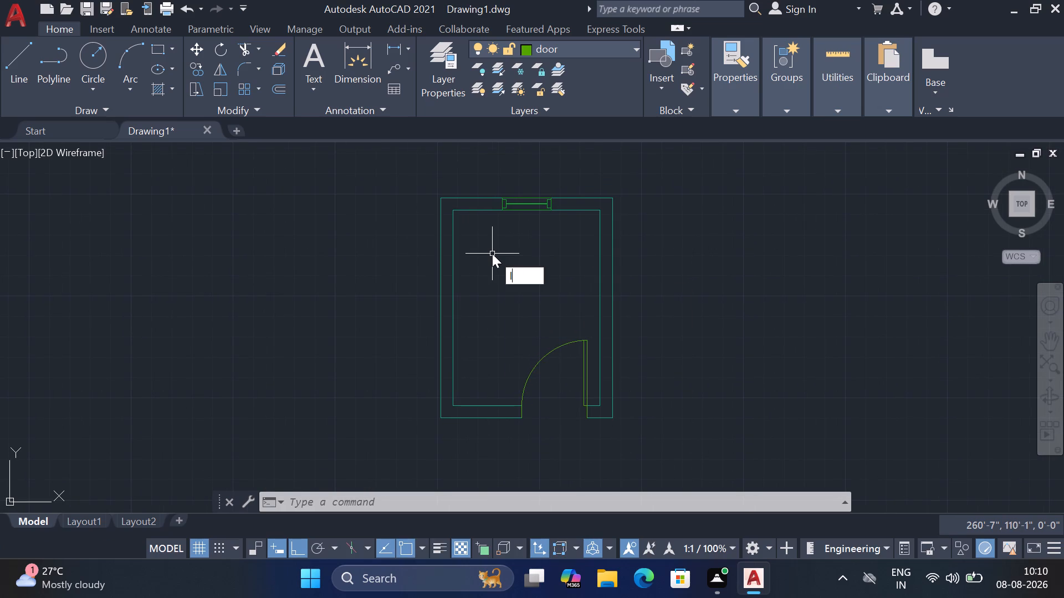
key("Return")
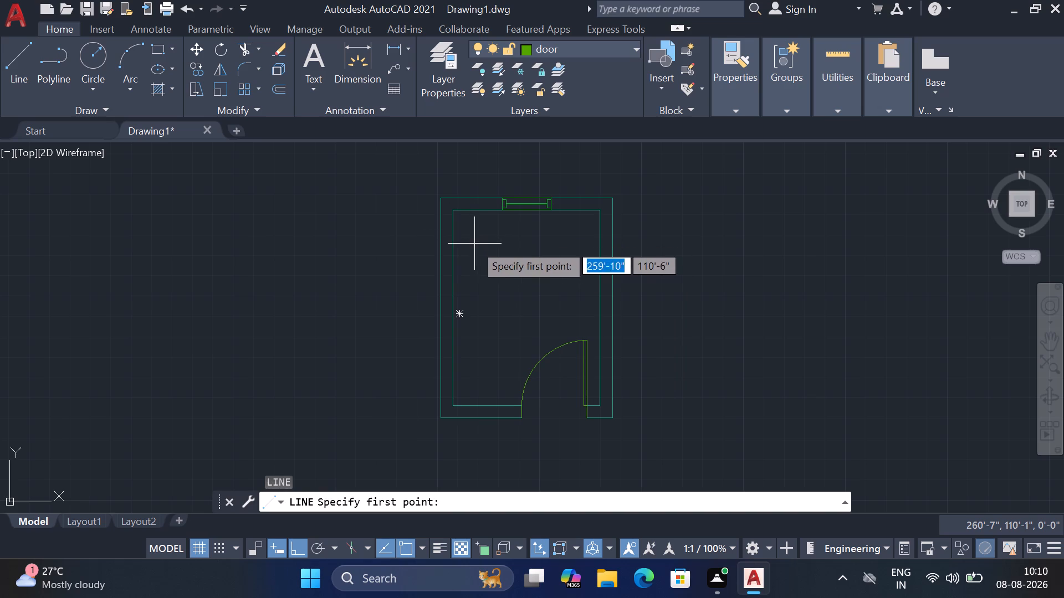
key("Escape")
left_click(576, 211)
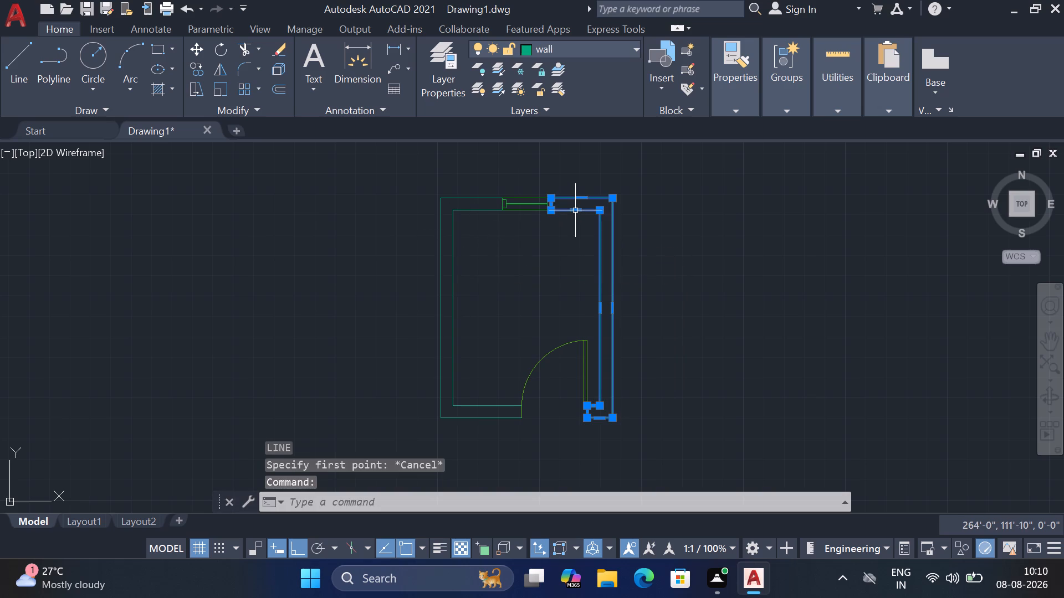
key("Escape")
Draw a 3' vertical line downward in the empty space beside the room plan.
key("l")
key("space")
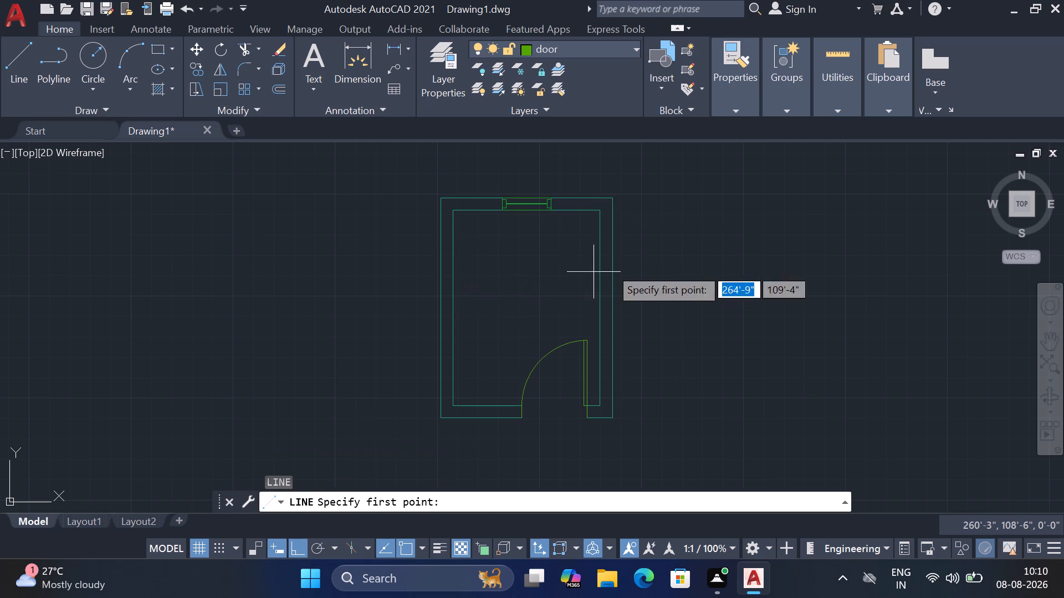
left_click(715, 188)
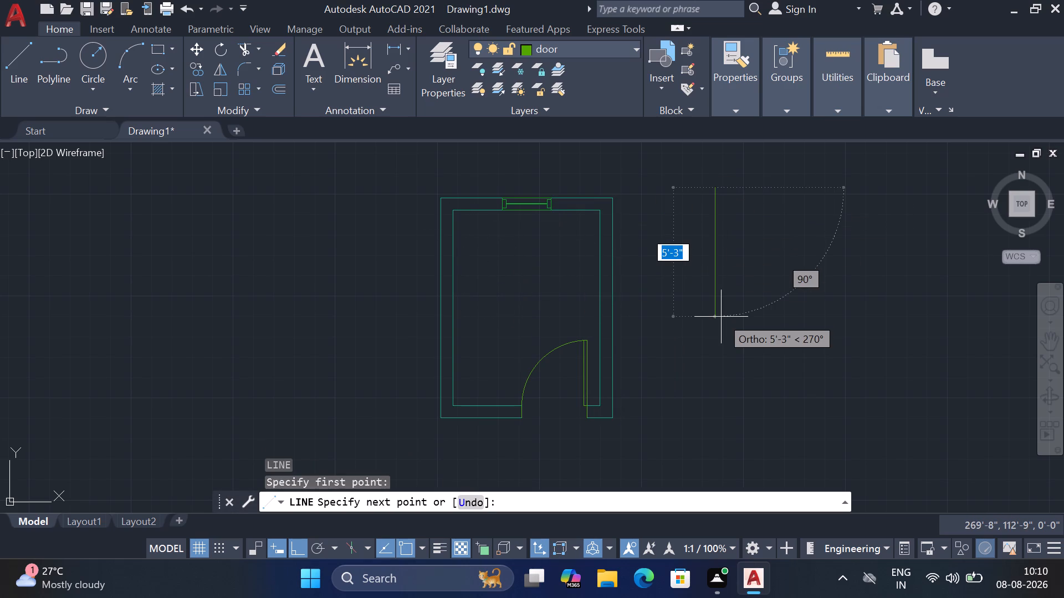
type("3'")
key("Return")
key("Escape")
Move the 3' line by its top end to the top wall's inner face, about 1'-7" from the left inner wall.
left_click(723, 200)
left_click(706, 213)
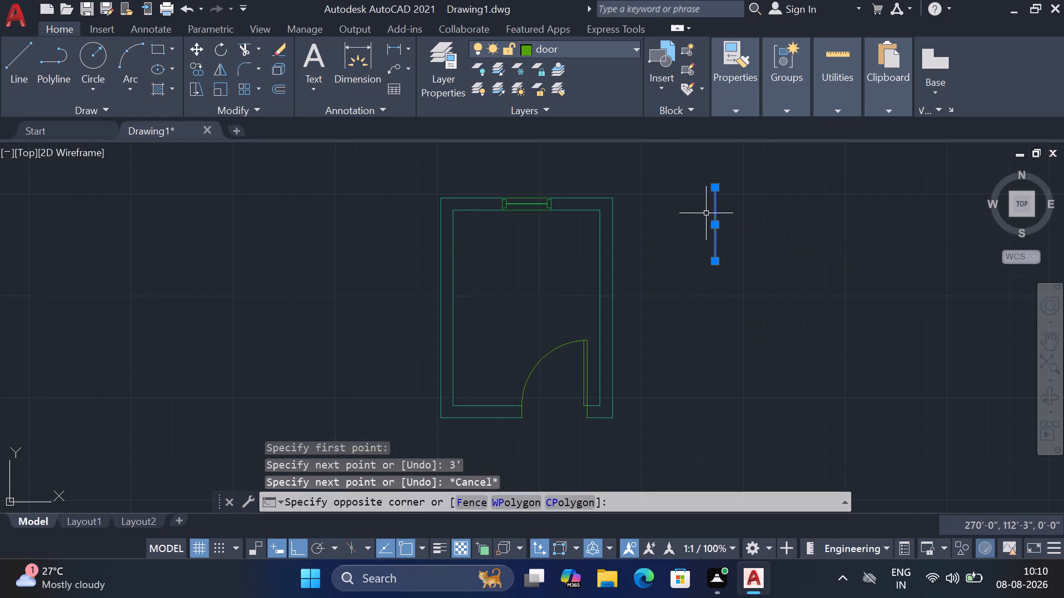
key("m")
key("space")
left_click(719, 189)
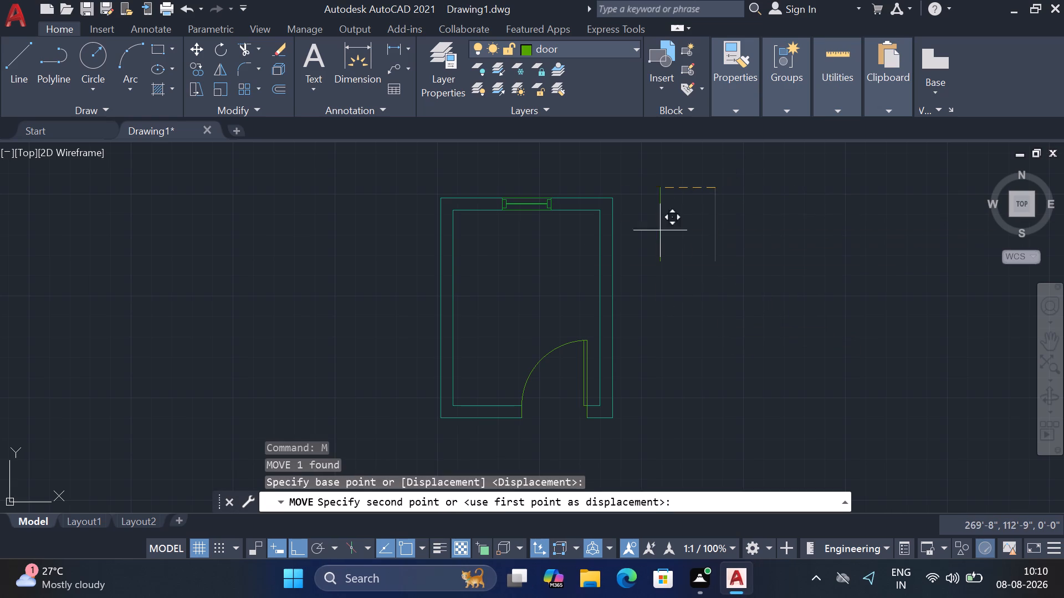
scroll(500, 225, "up", 2)
left_click(475, 190)
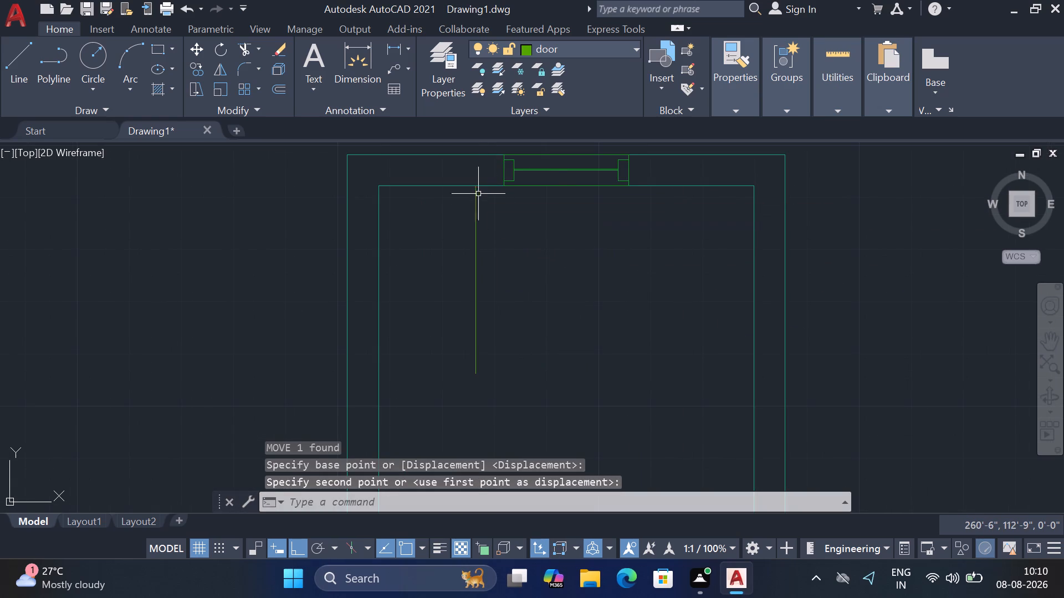
Draw a horizontal line about 1'-7" long from the 3' line's lower end to the left inner wall.
scroll(572, 260, "down", 2)
middle_click_drag(575, 301, 570, 260)
key("l")
key("space")
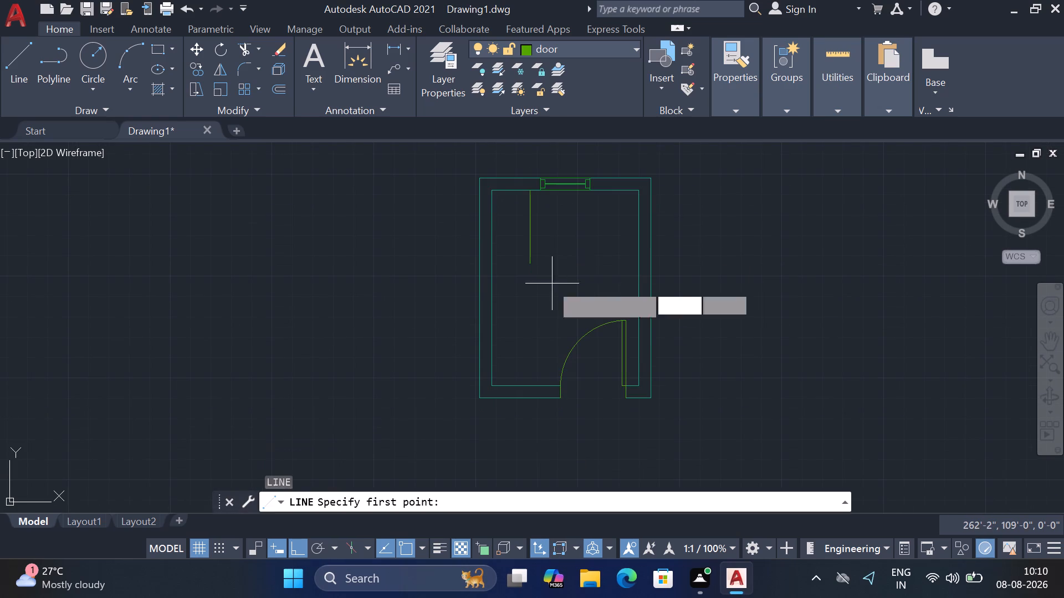
left_click(528, 264)
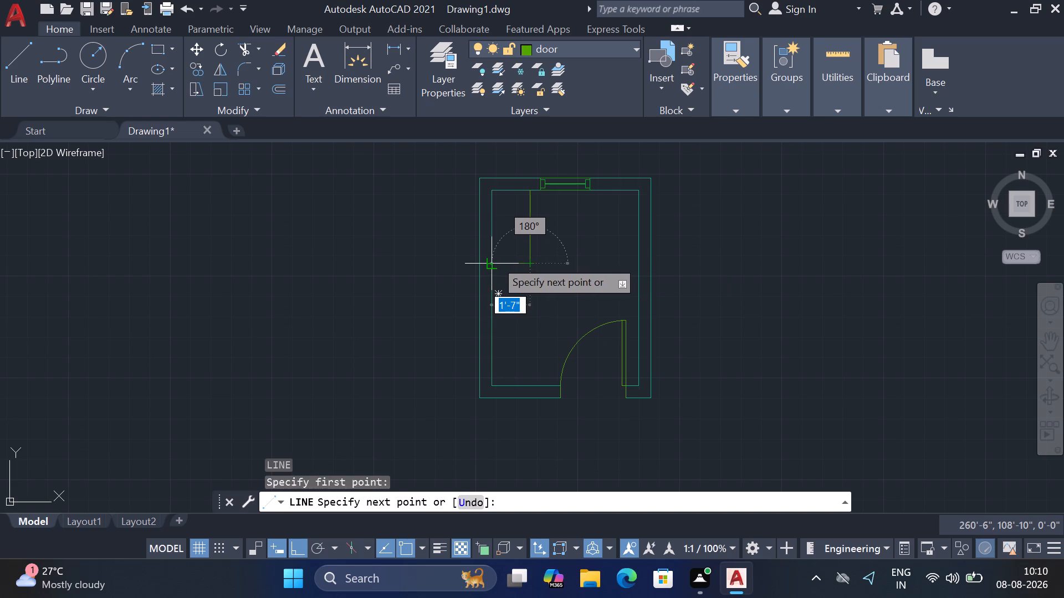
left_click(495, 260)
key("Escape")
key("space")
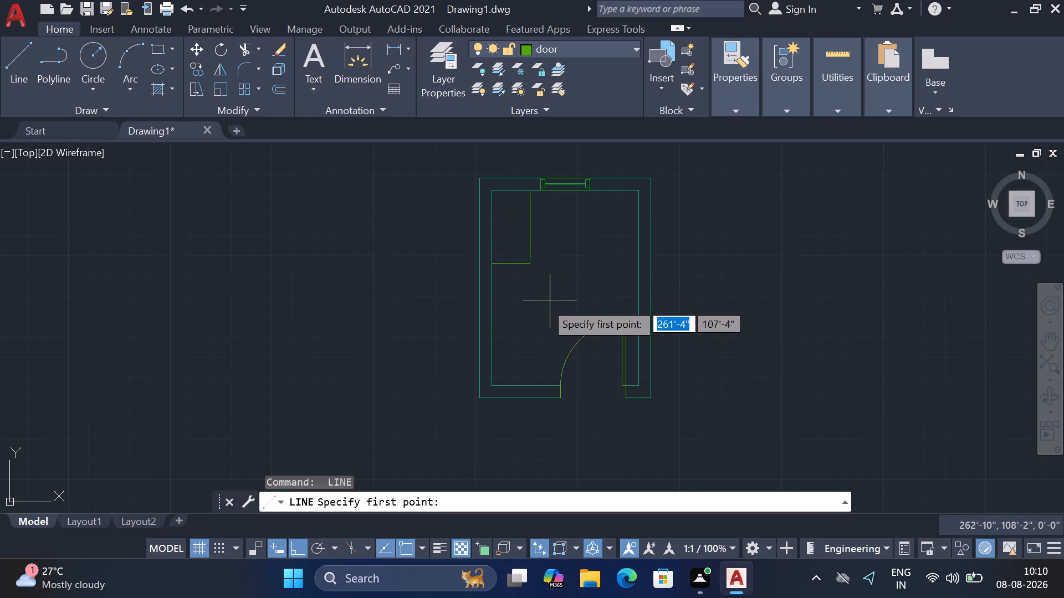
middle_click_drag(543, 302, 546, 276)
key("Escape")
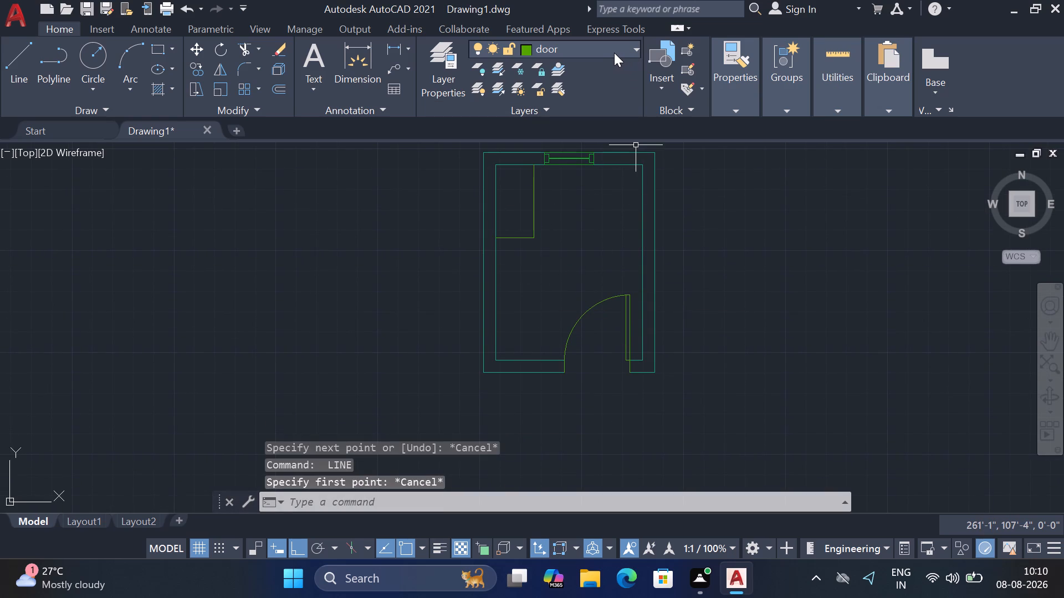
On the toilet layer, insert the top-view toilet block from the House Designer library beside the room plan's left side.
left_click(611, 50)
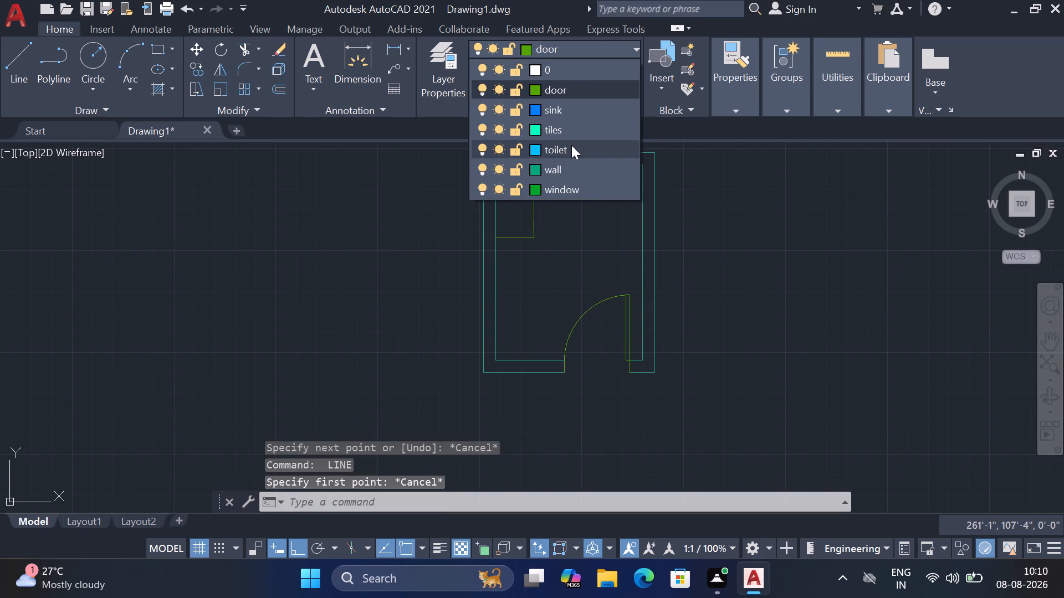
left_click(571, 145)
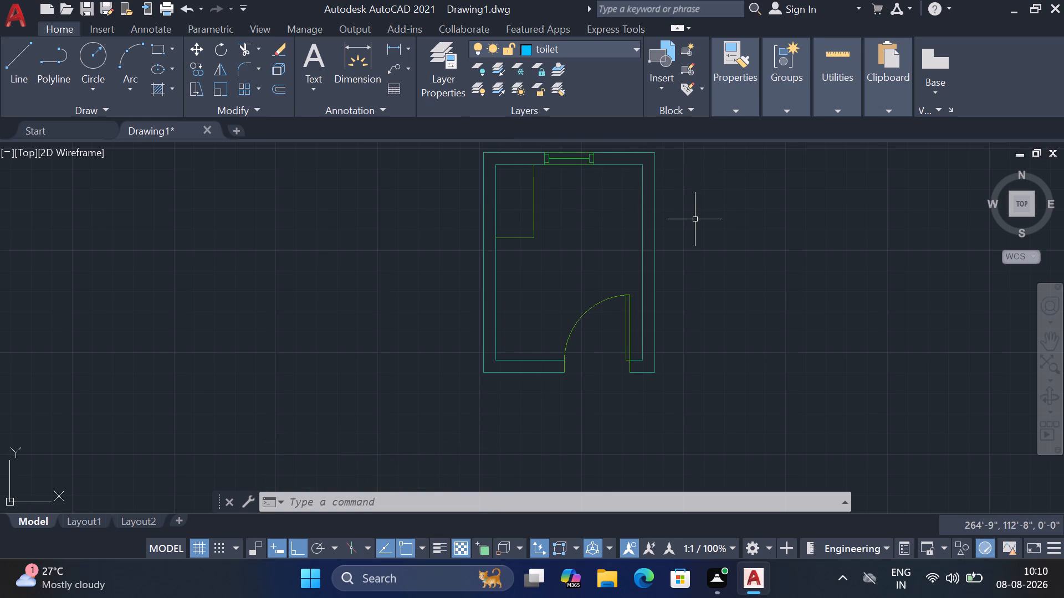
key("d")
key("c")
key("space")
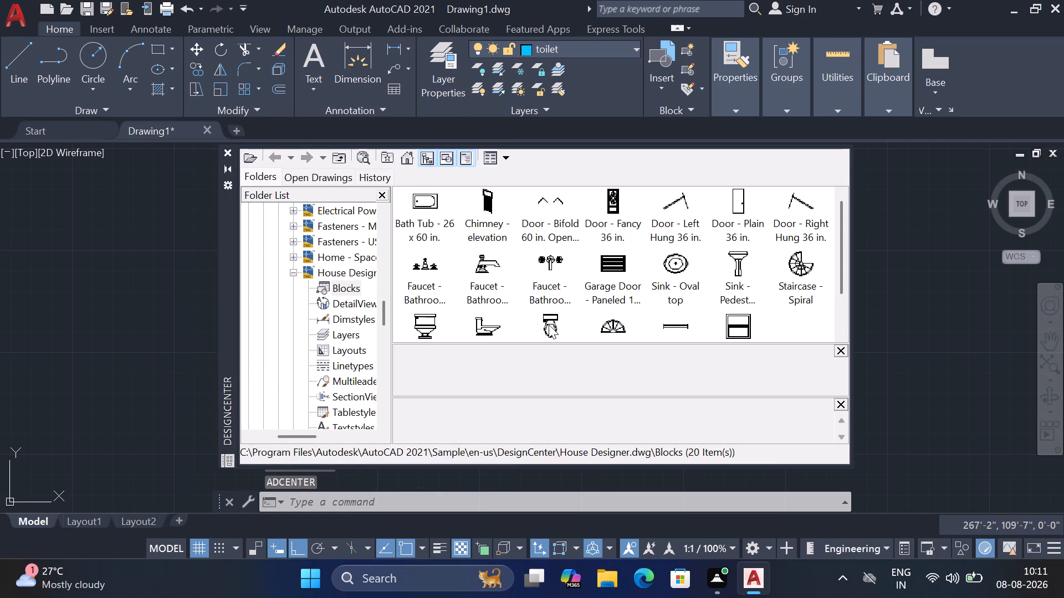
left_click_drag(549, 324, 160, 306)
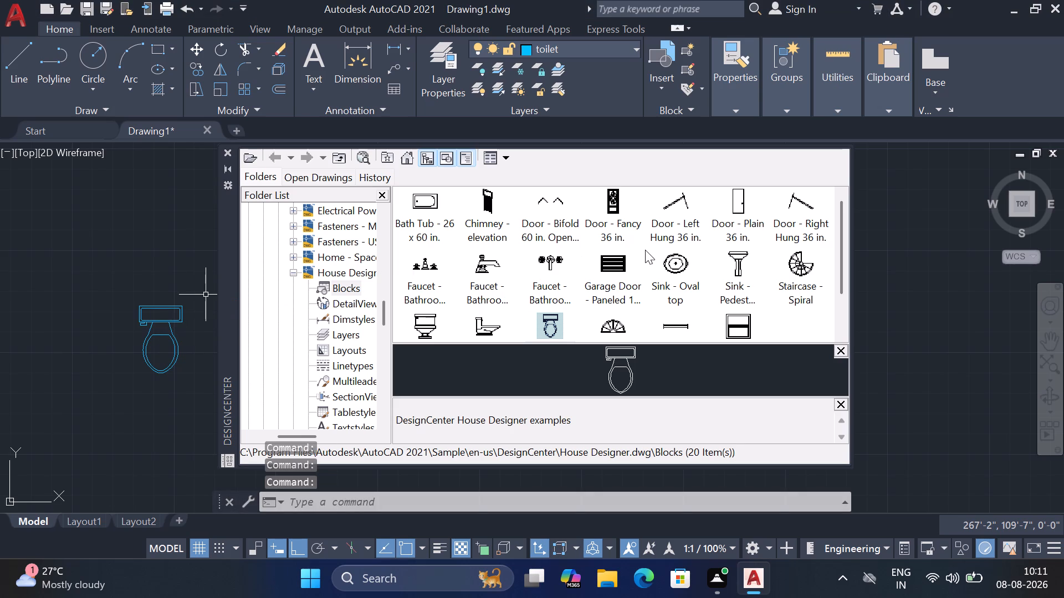
On the sink layer, insert the Sink - Oval top block from House Designer to the right of the room plan.
left_click(574, 49)
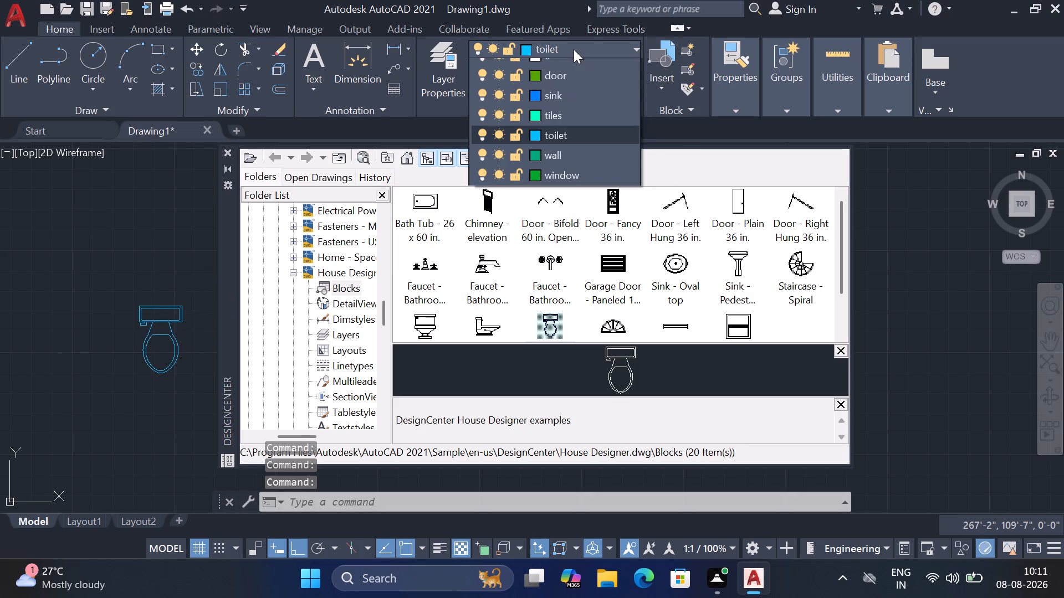
left_click(569, 114)
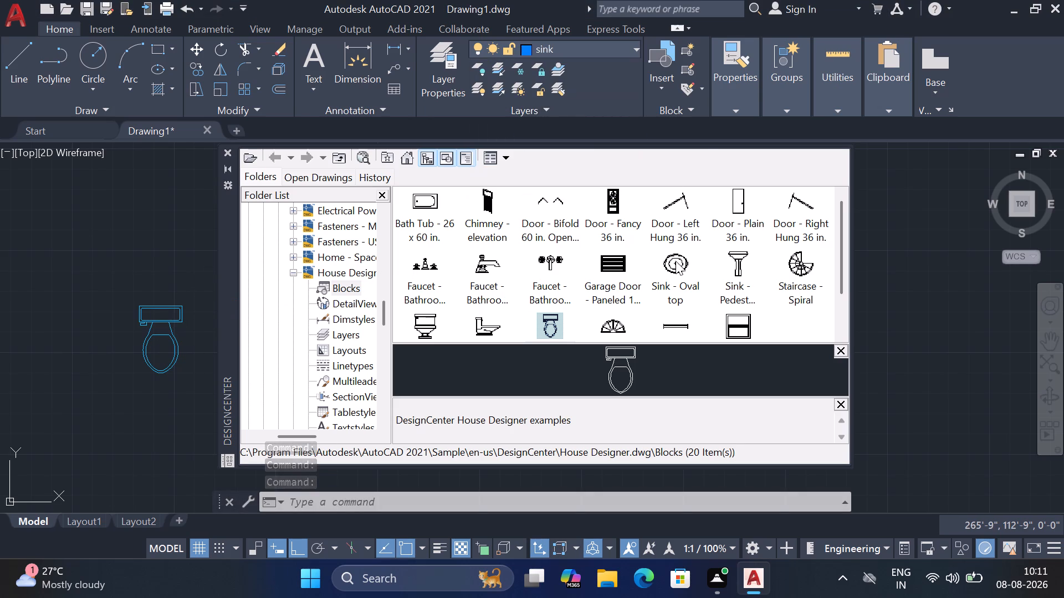
left_click_drag(677, 265, 899, 291)
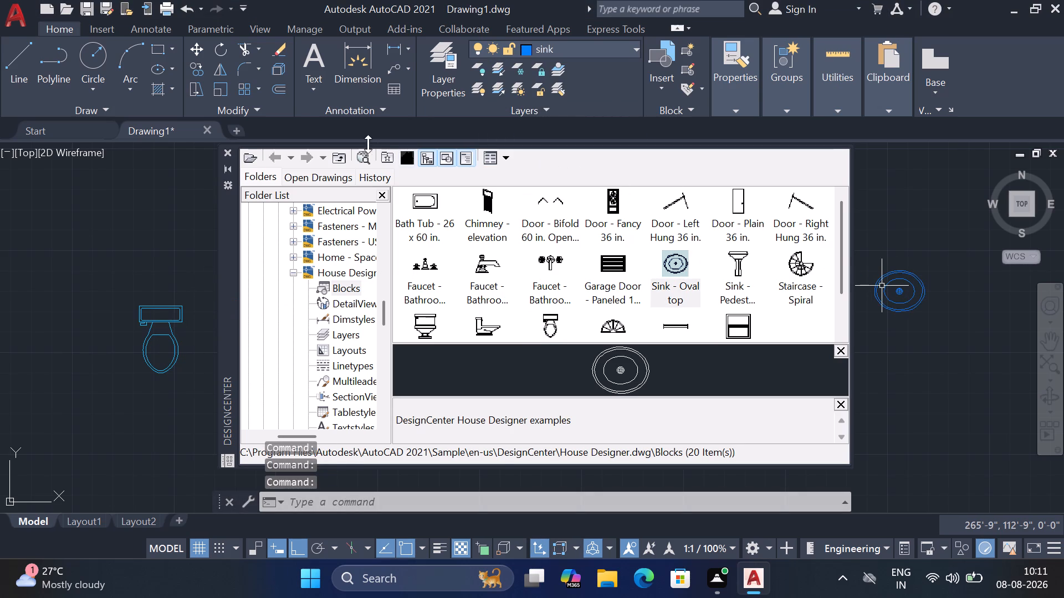
left_click(229, 152)
Move the toilet by the midpoint of its tank's back edge onto the left wall's inner face, below the corner enclosure.
left_click_drag(203, 293, 140, 361)
key("m")
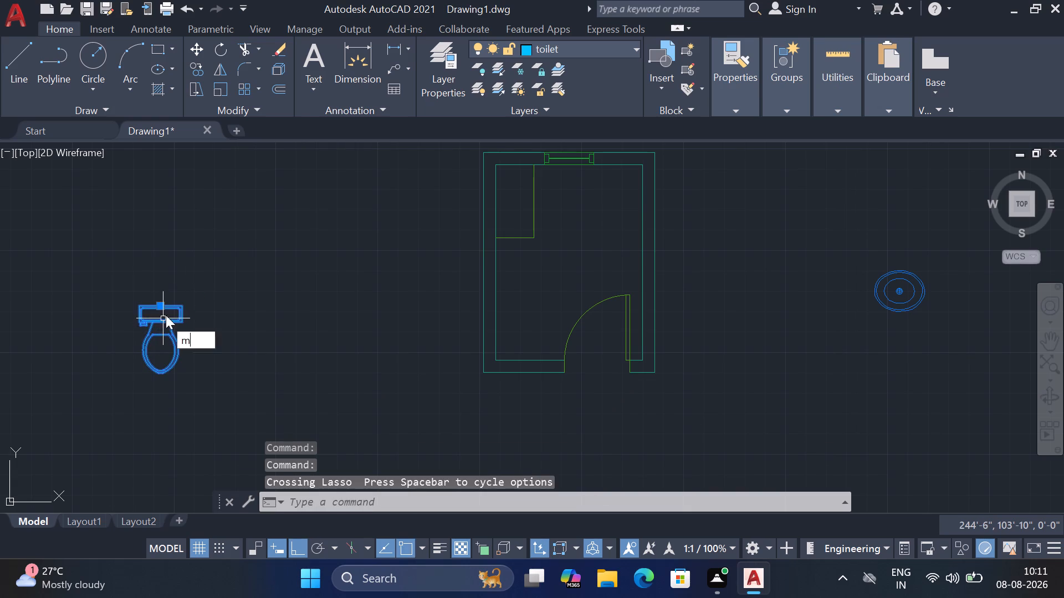
key("space")
scroll(155, 302, "up", 3)
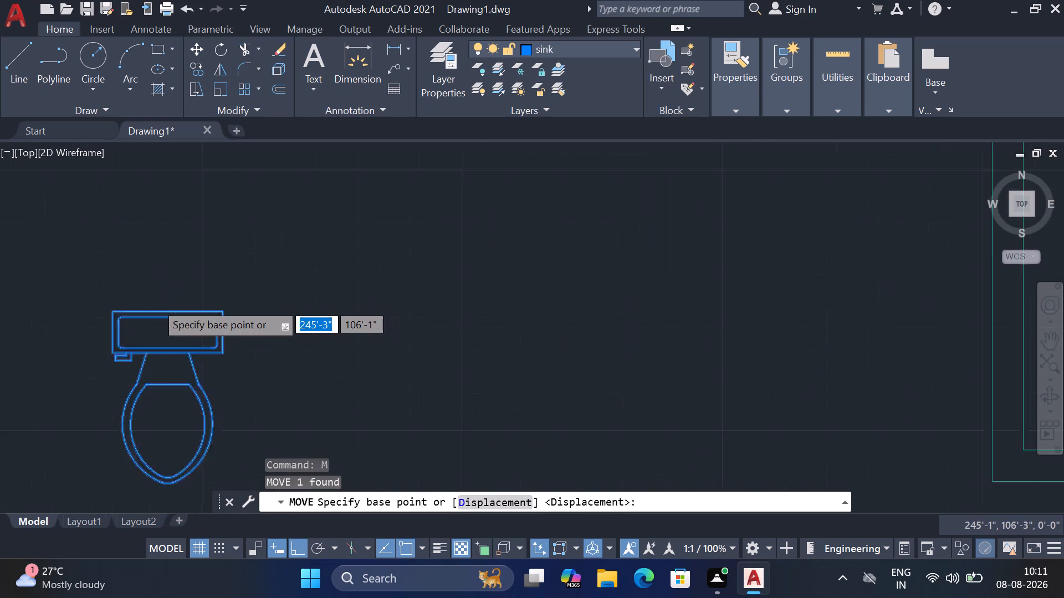
left_click(172, 317)
scroll(168, 248, "down", 3)
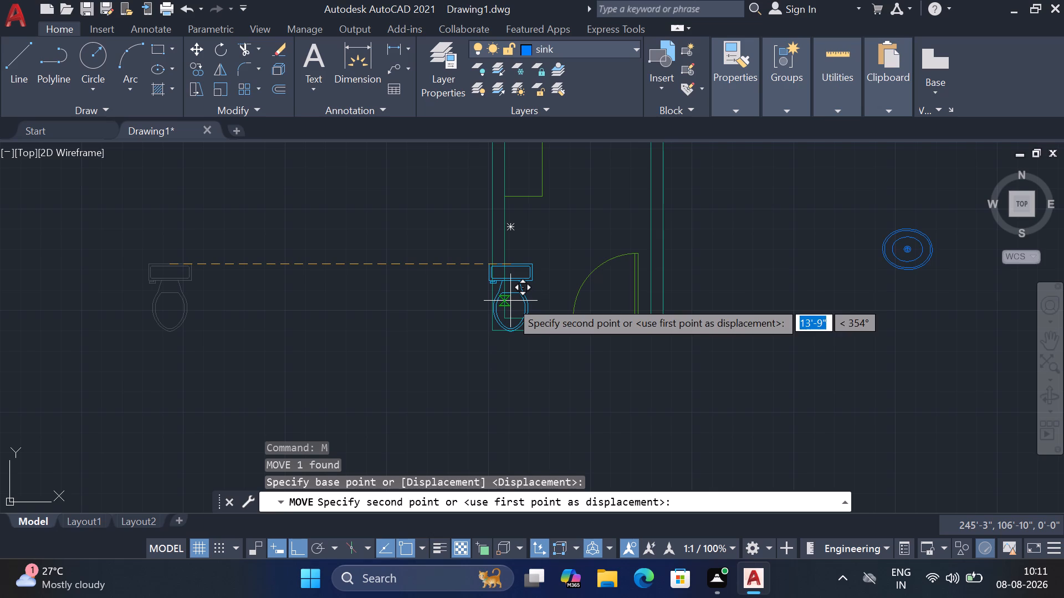
middle_click_drag(512, 279, 490, 381)
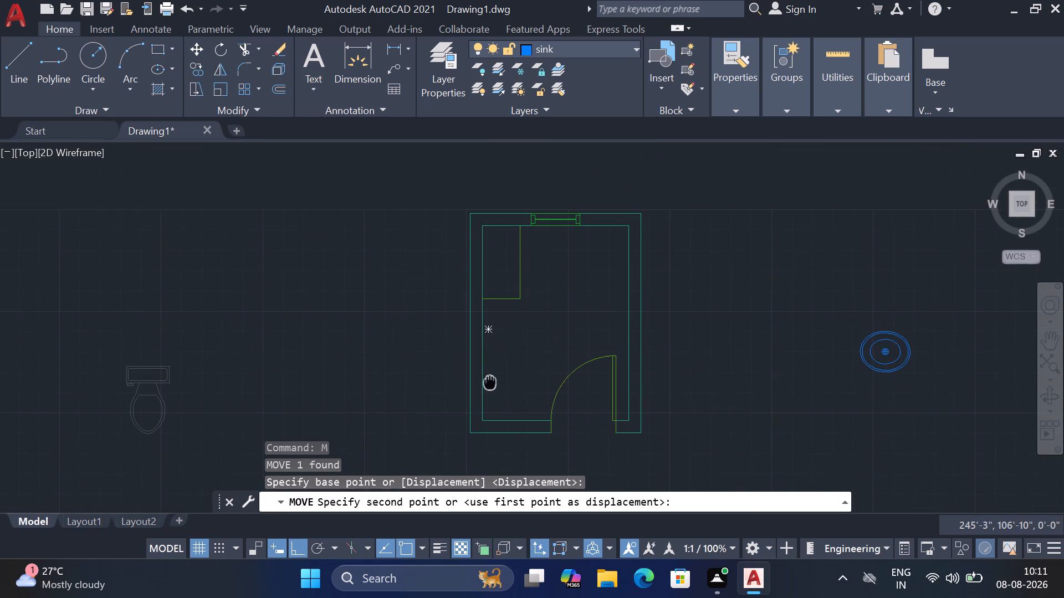
middle_click_drag(490, 381, 489, 382)
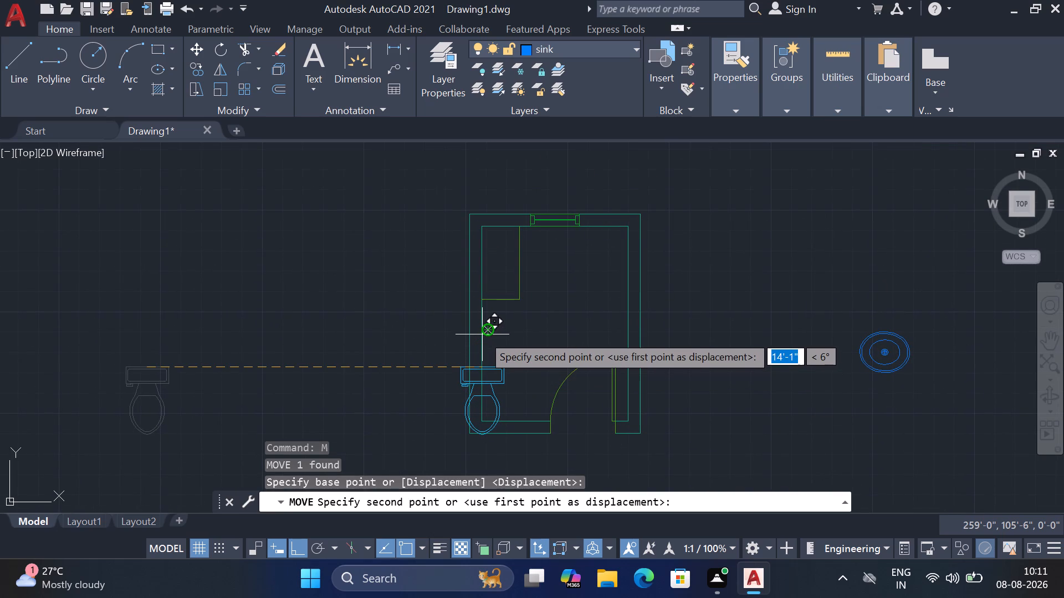
left_click(482, 334)
Rotate the toilet 90° so its tank backs onto the left wall's inner face and the bowl points into the room.
scroll(489, 324, "up", 1)
left_click(490, 334)
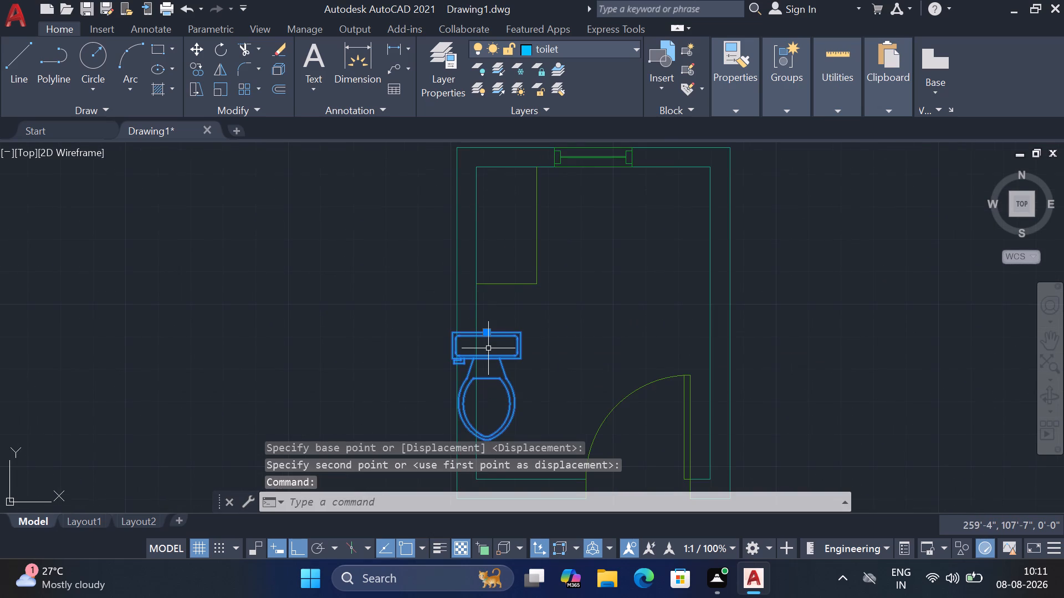
key("r")
key("o")
key("space")
scroll(478, 333, "up", 4)
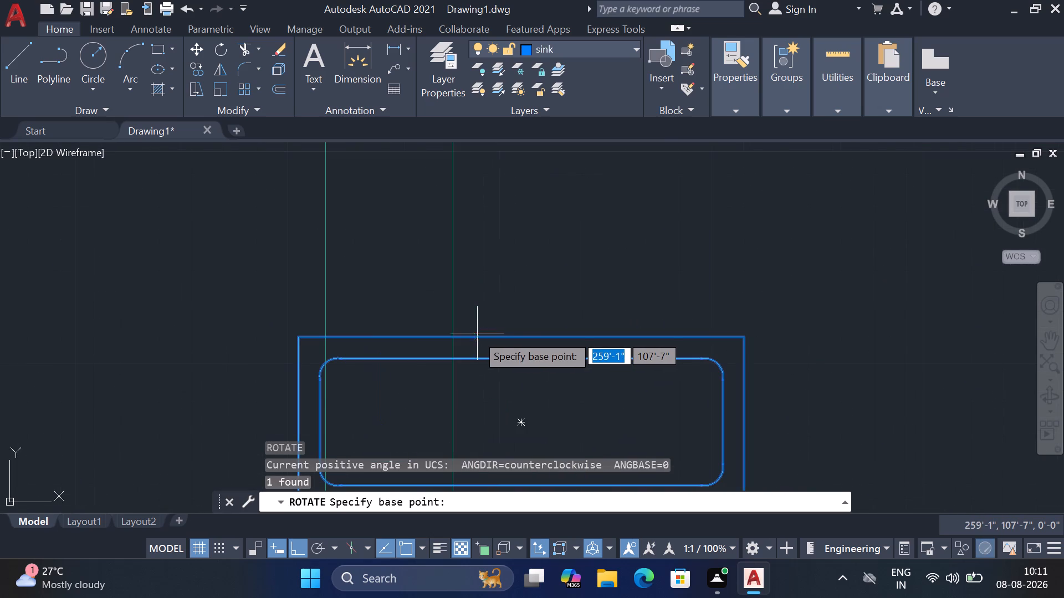
left_click(454, 341)
left_click(446, 251)
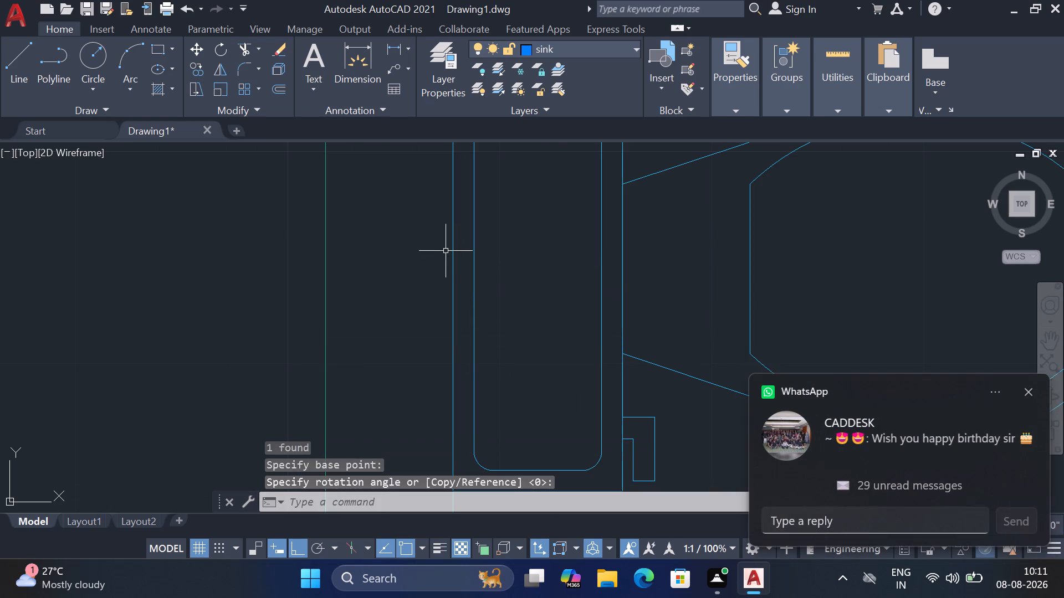
Move the toilet 1' down along the left wall, away from the corner enclosure.
scroll(451, 288, "down", 3)
scroll(507, 269, "down", 4)
scroll(526, 263, "up", 1)
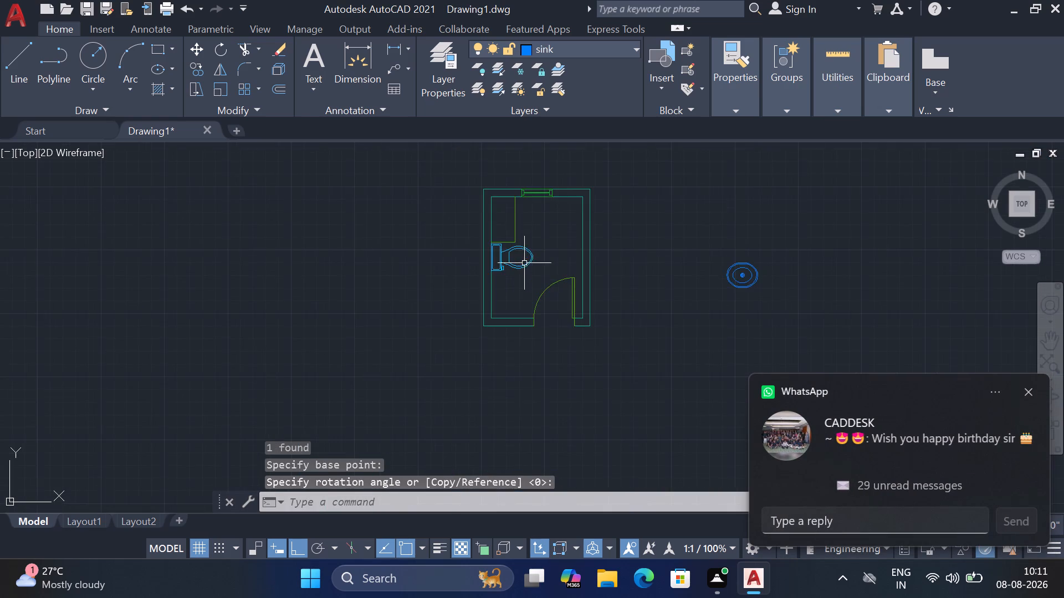
scroll(524, 263, "up", 2)
middle_click_drag(498, 298, 525, 273)
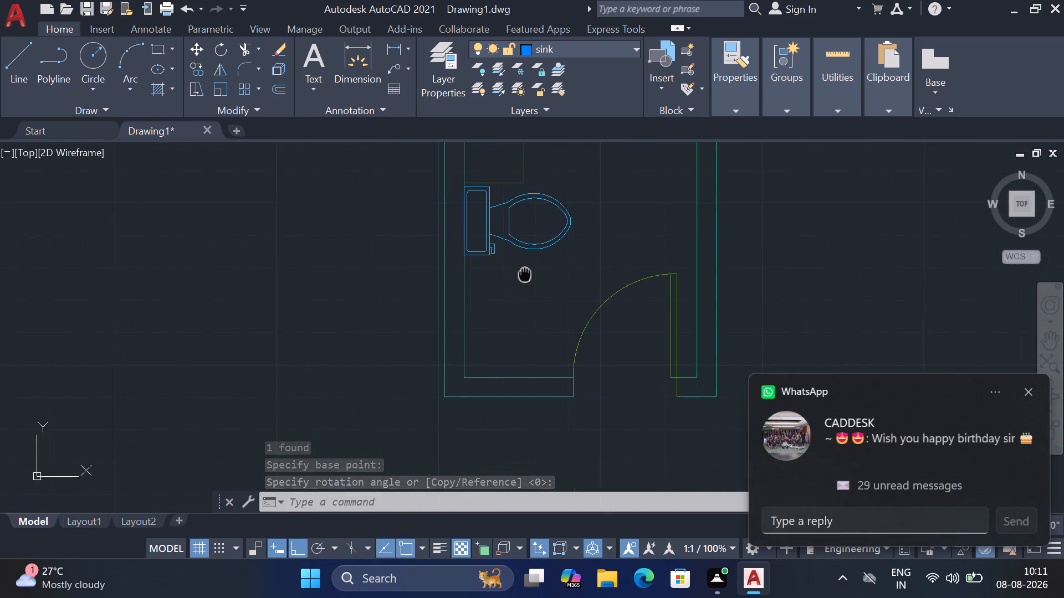
middle_click_drag(525, 273, 529, 288)
left_click(541, 260)
left_click(519, 292)
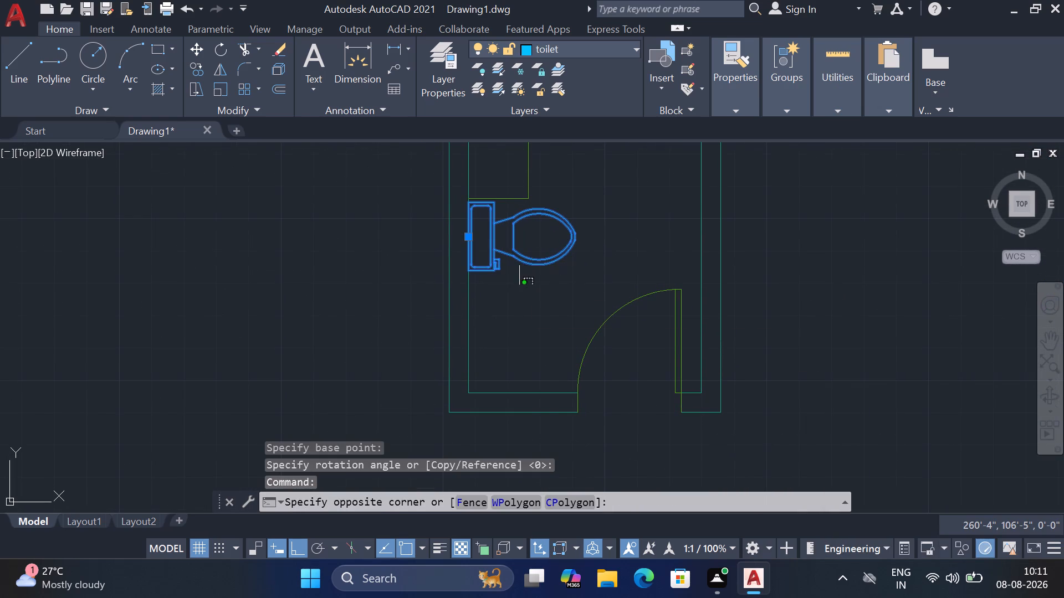
scroll(521, 310, "down", 1)
left_click(520, 314)
scroll(526, 282, "up", 1)
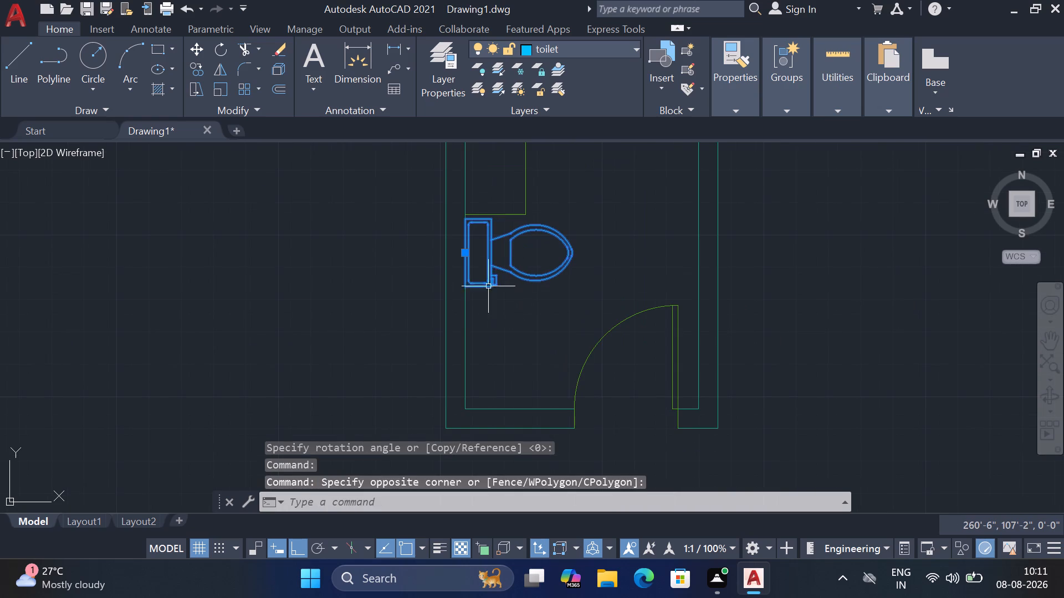
key("m")
key("space")
left_click(462, 255)
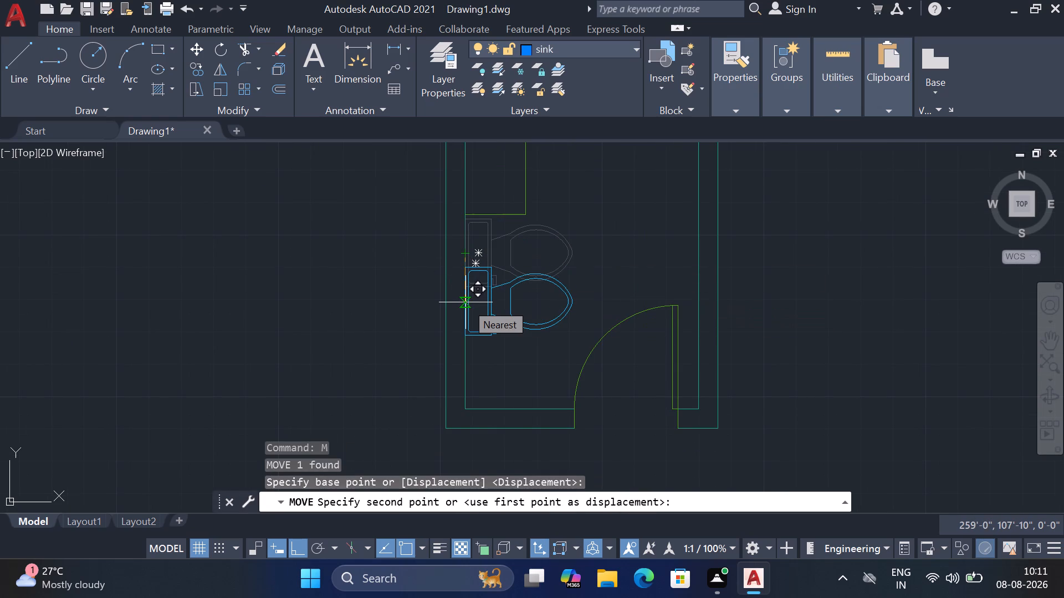
type("1'")
key("Return")
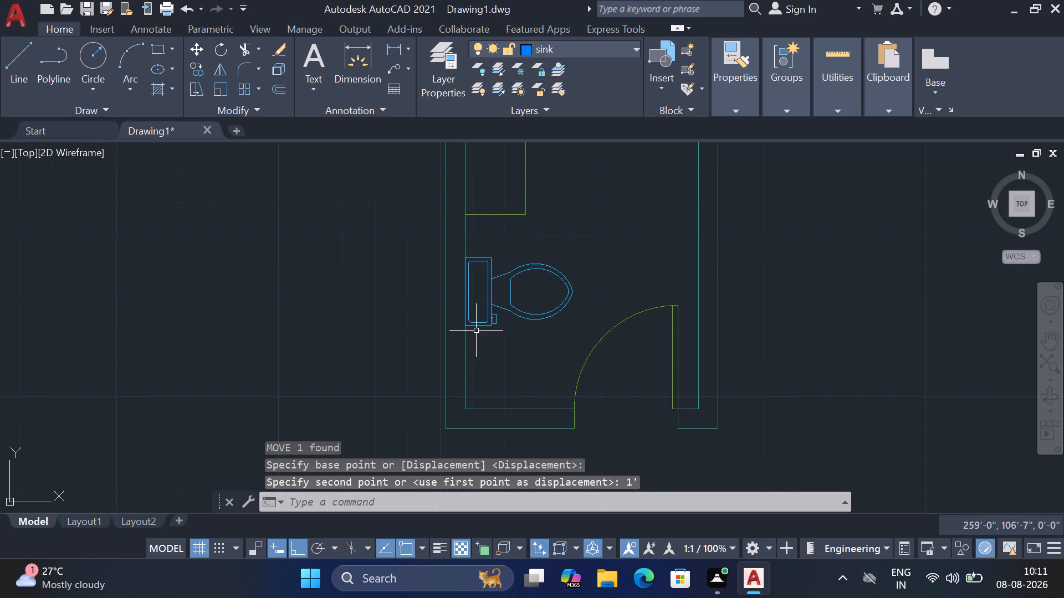
Shift the toilet back up along the left inner wall by about half of the previous 1' move.
left_click(473, 315)
left_click(474, 333)
left_click(485, 318)
left_click(474, 336)
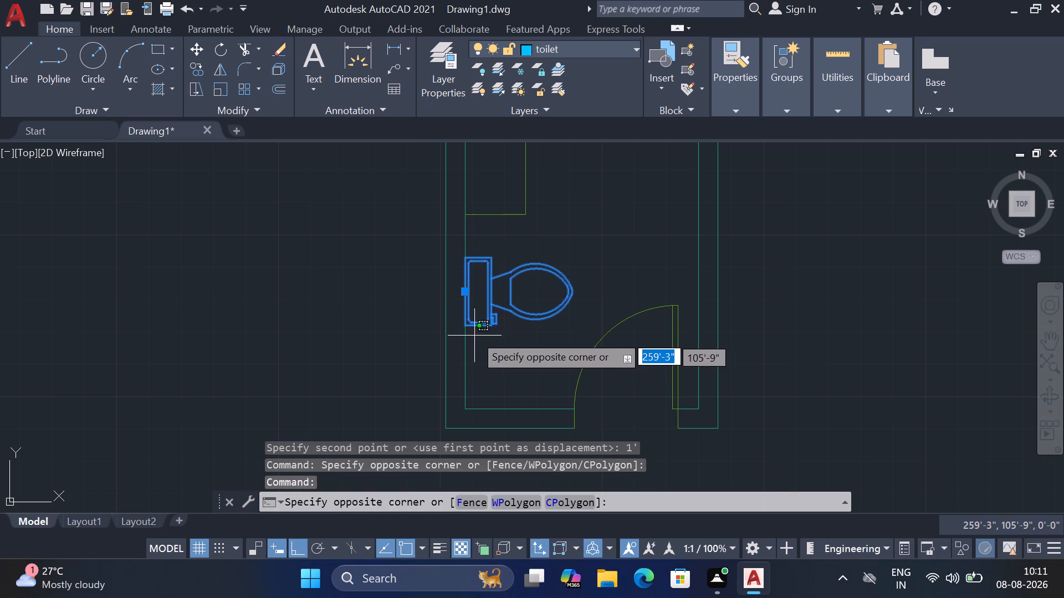
left_click(477, 318)
key("comma")
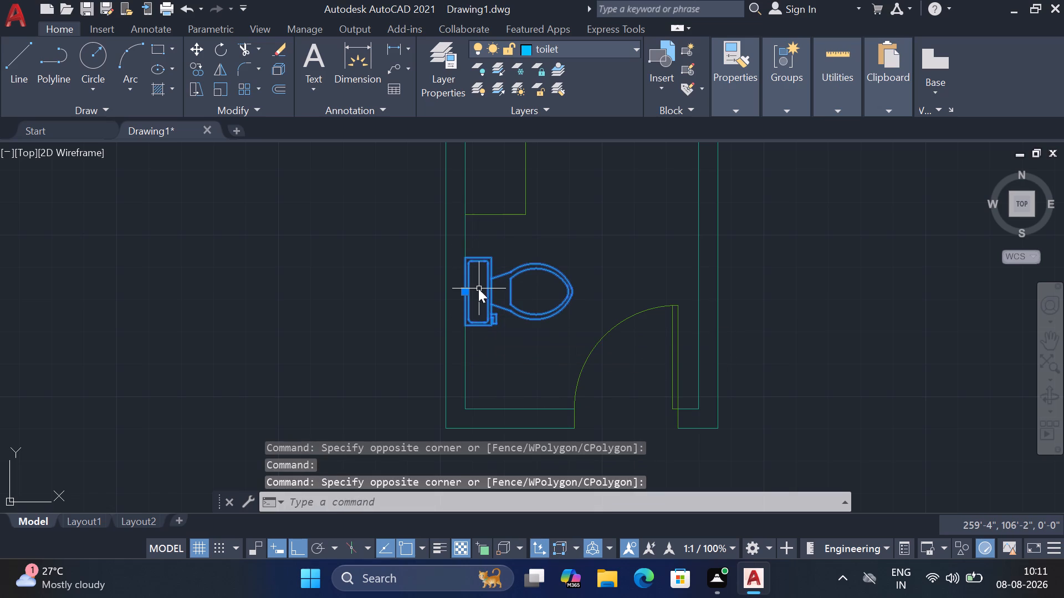
key("space")
left_click(468, 293)
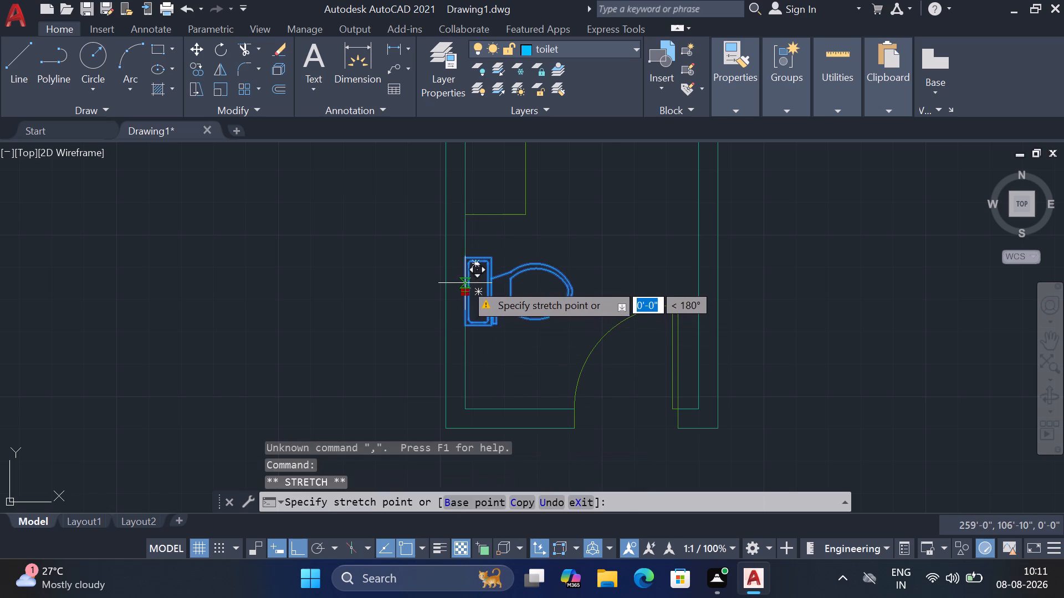
left_click(465, 273)
key("Escape")
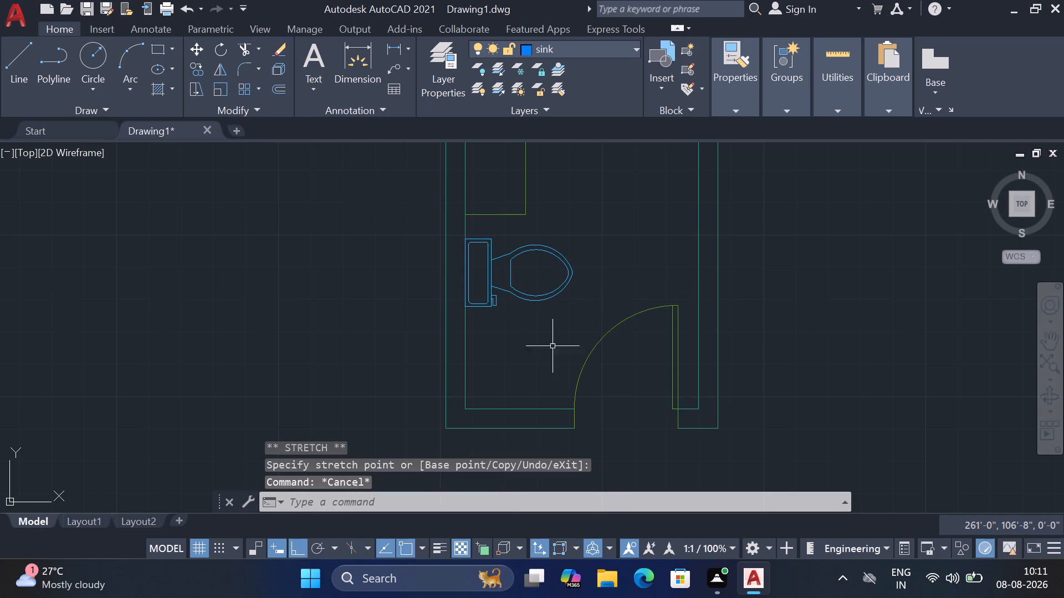
Rotate the oval sink 90° about its centre so that its long axis runs vertically.
middle_click_drag(535, 361, 508, 341)
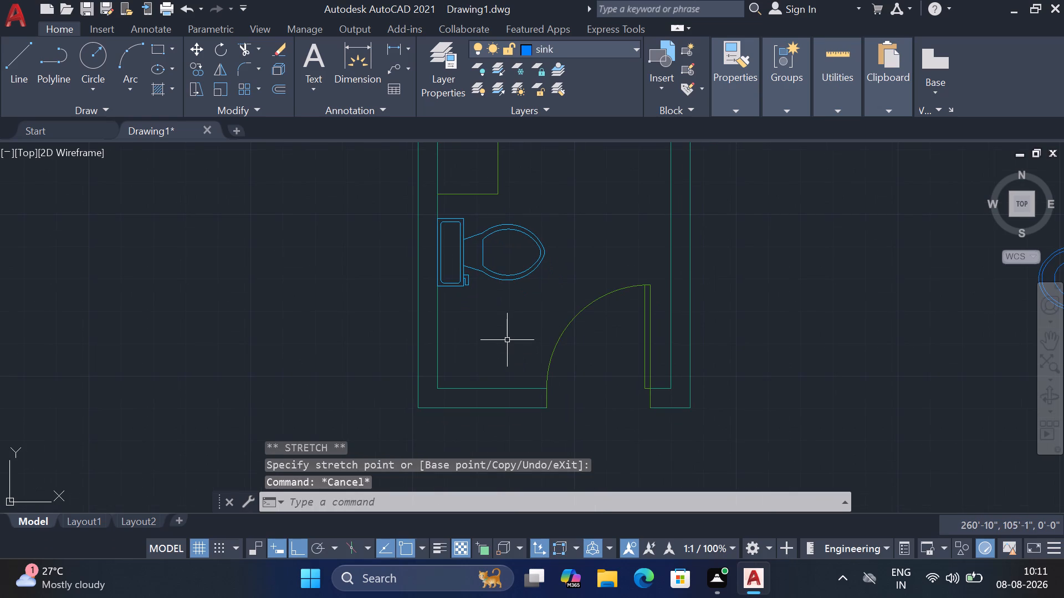
scroll(507, 351, "down", 3)
left_click(655, 337)
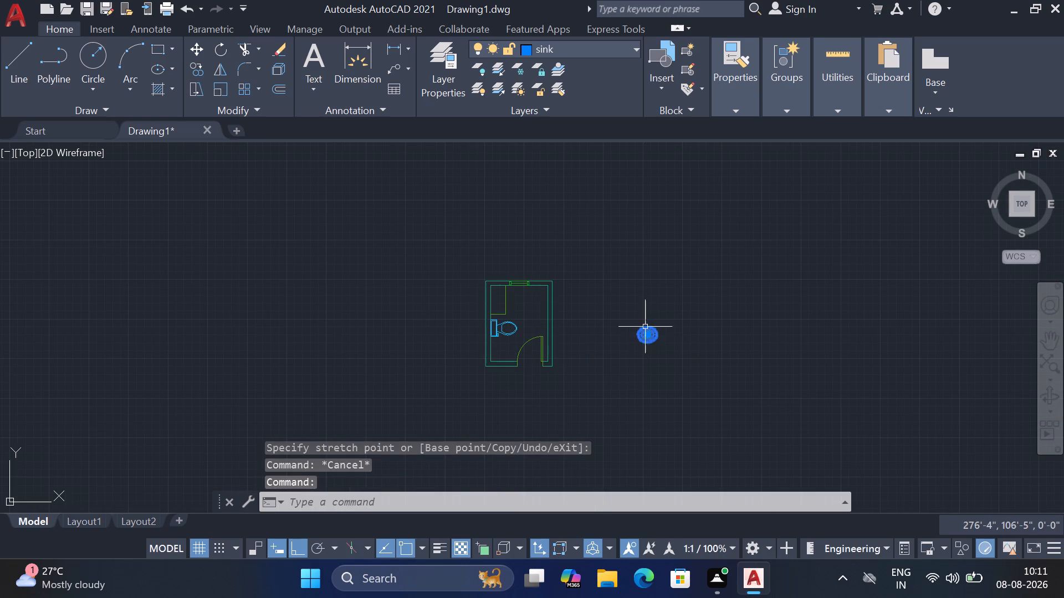
scroll(644, 324, "up", 4)
type("ro")
key("space")
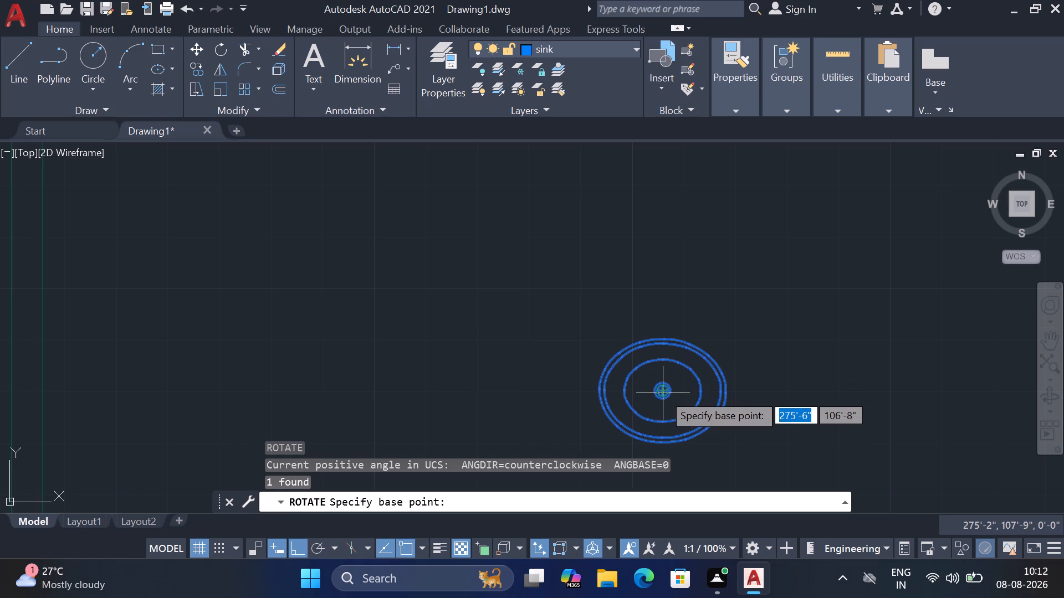
left_click(663, 393)
left_click(664, 205)
Move the sink by its left edge onto the left wall's inner face, below the toilet.
left_click_drag(694, 282, 687, 297)
left_click(617, 364)
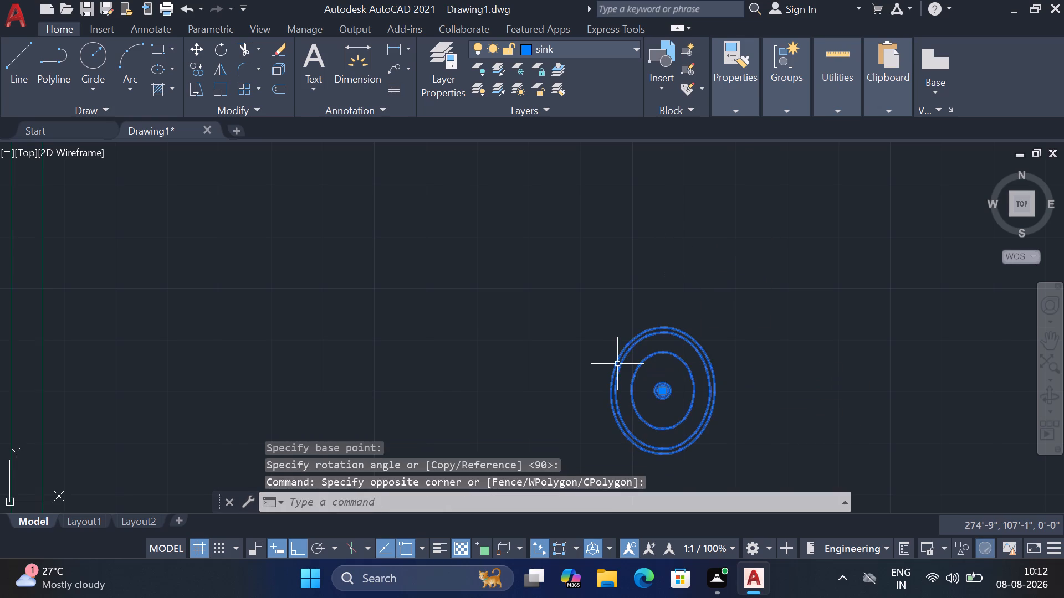
type("m")
key("space")
scroll(599, 399, "up", 1)
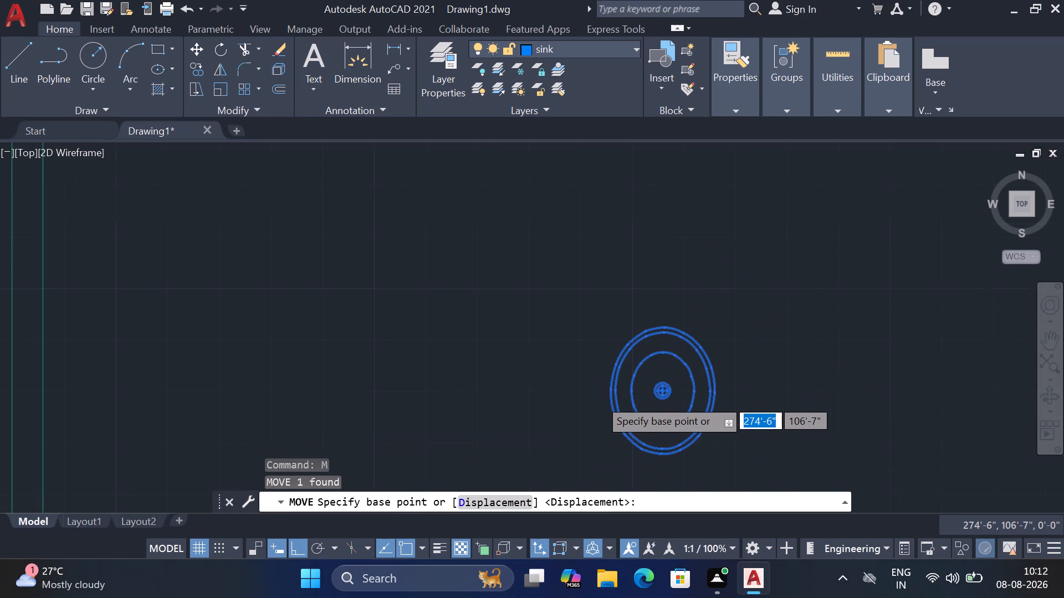
left_click(615, 389)
scroll(669, 323, "down", 5)
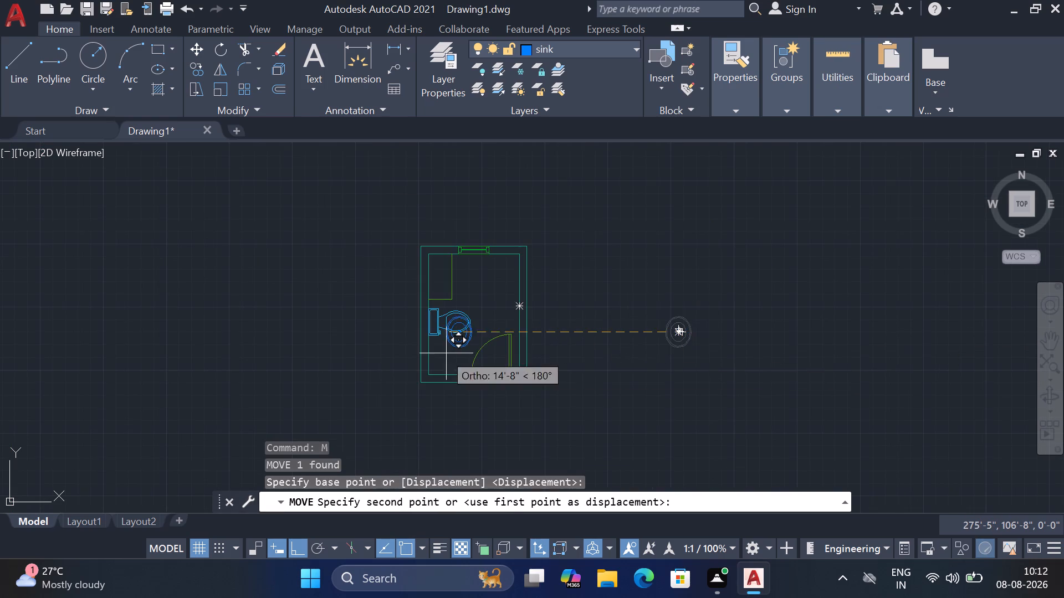
scroll(426, 358, "up", 4)
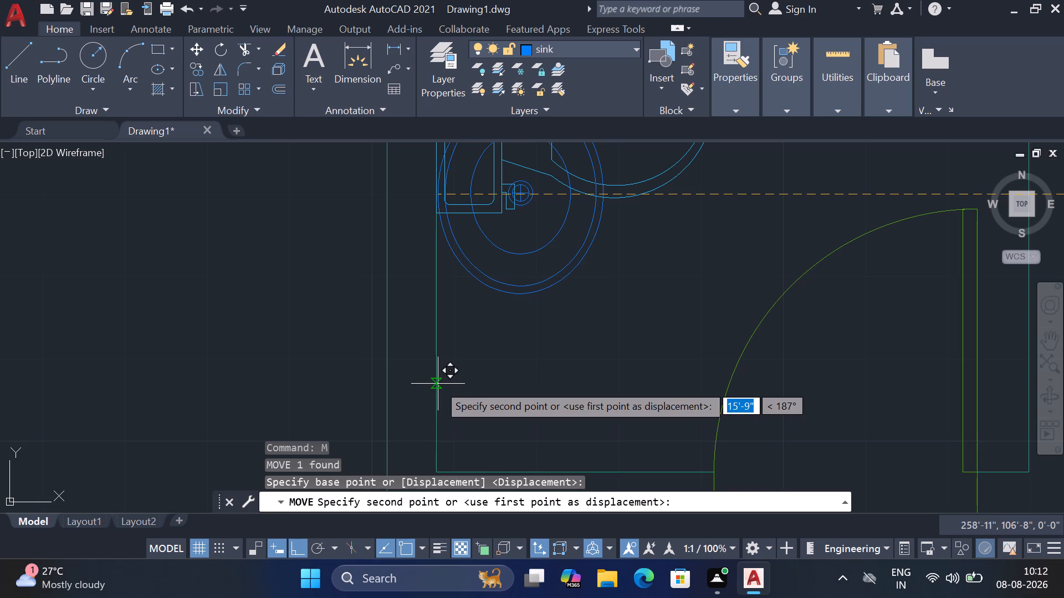
left_click(438, 384)
Move the sink slightly up along the left wall so it clears the bottom wall and sits between it and the toilet.
scroll(564, 310, "down", 2)
left_click(551, 309)
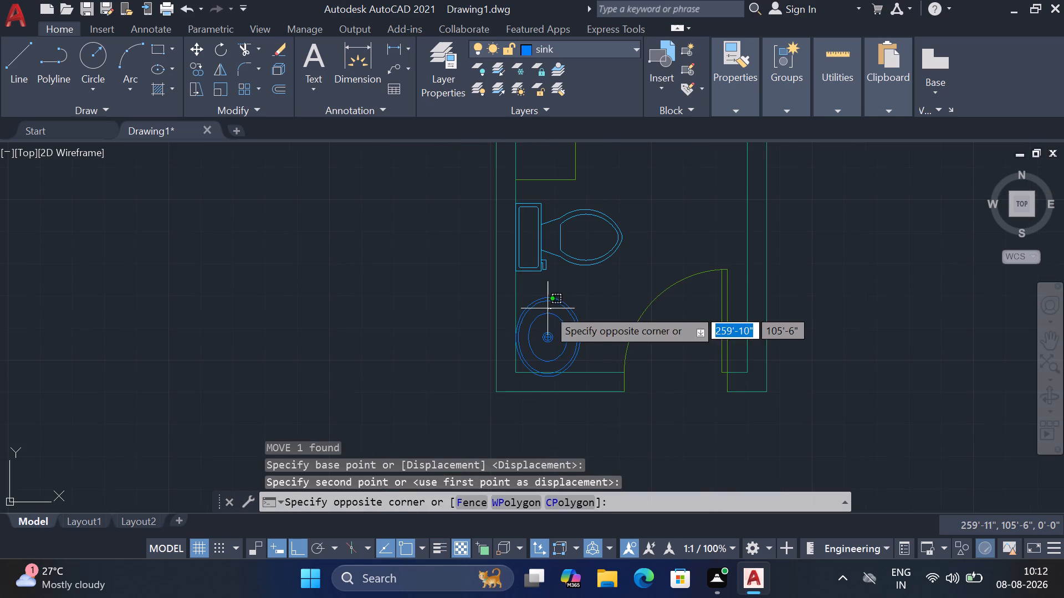
left_click(531, 295)
scroll(552, 297, "up", 2)
type("m")
key("space")
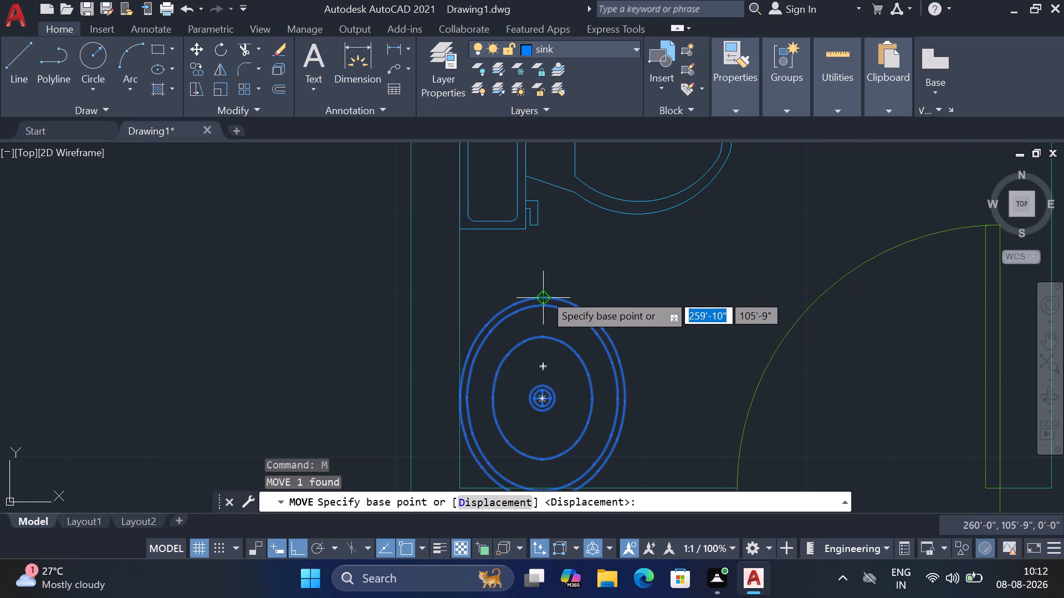
left_click(544, 293)
left_click(544, 267)
scroll(569, 233, "down", 2)
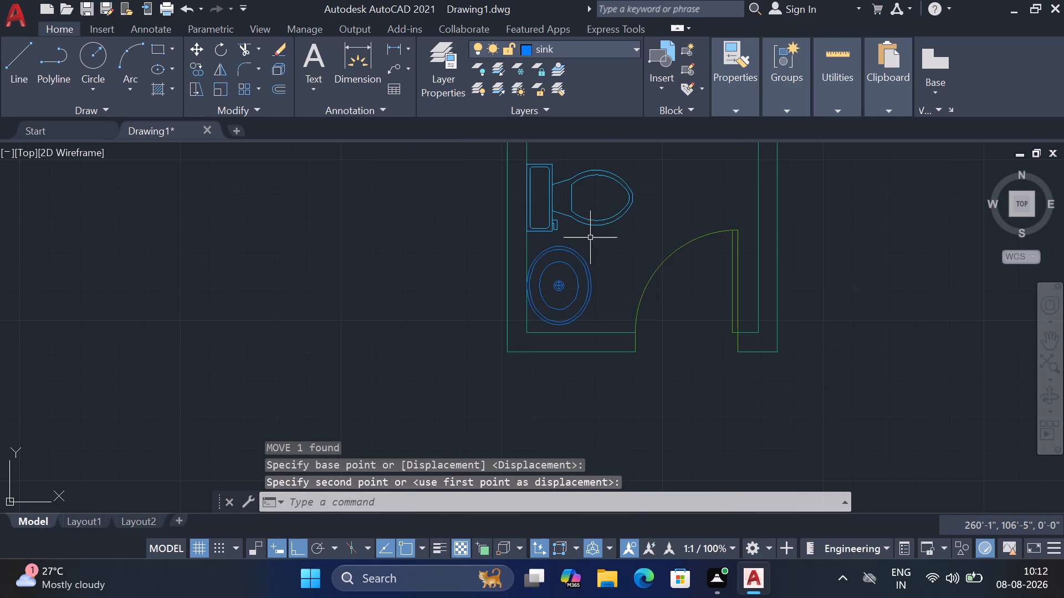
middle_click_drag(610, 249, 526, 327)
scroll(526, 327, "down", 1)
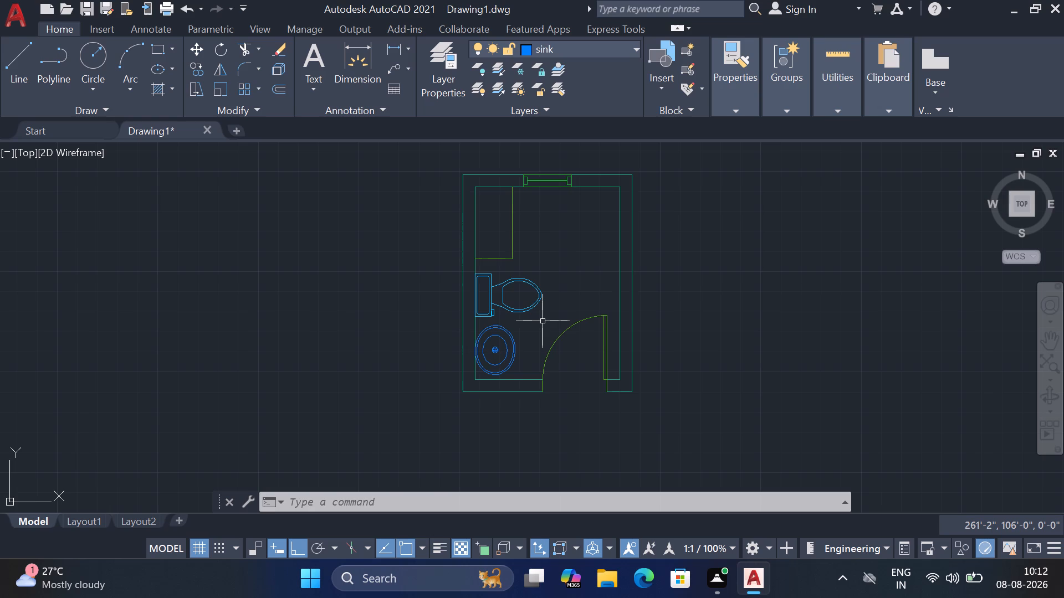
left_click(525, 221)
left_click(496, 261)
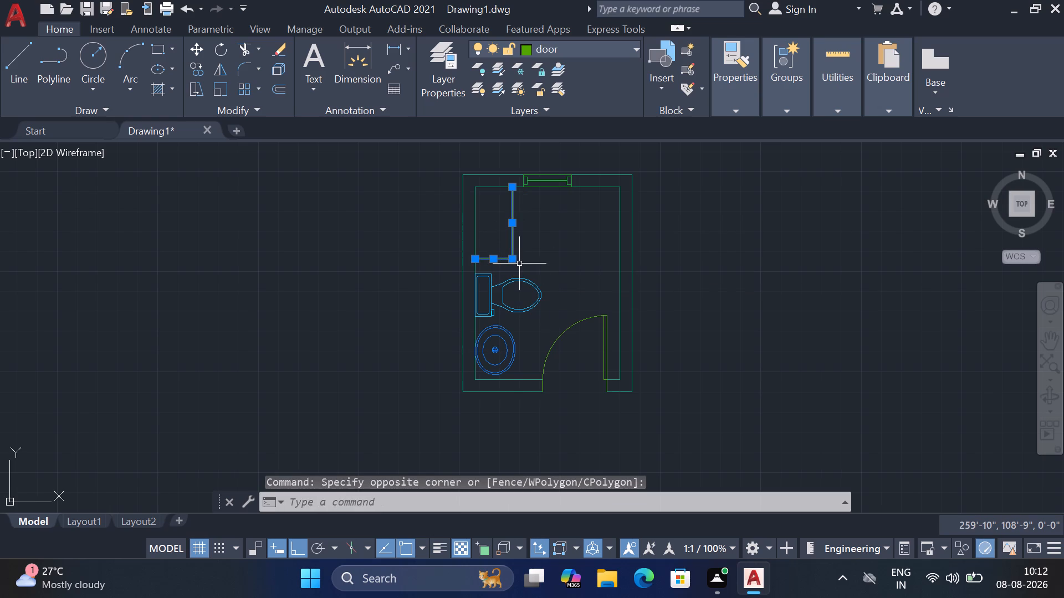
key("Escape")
Draw a 6' by 8' rectangle over the room's inner wall outline, from its upper-left inner corner to the lower-right one.
middle_click_drag(529, 287, 529, 284)
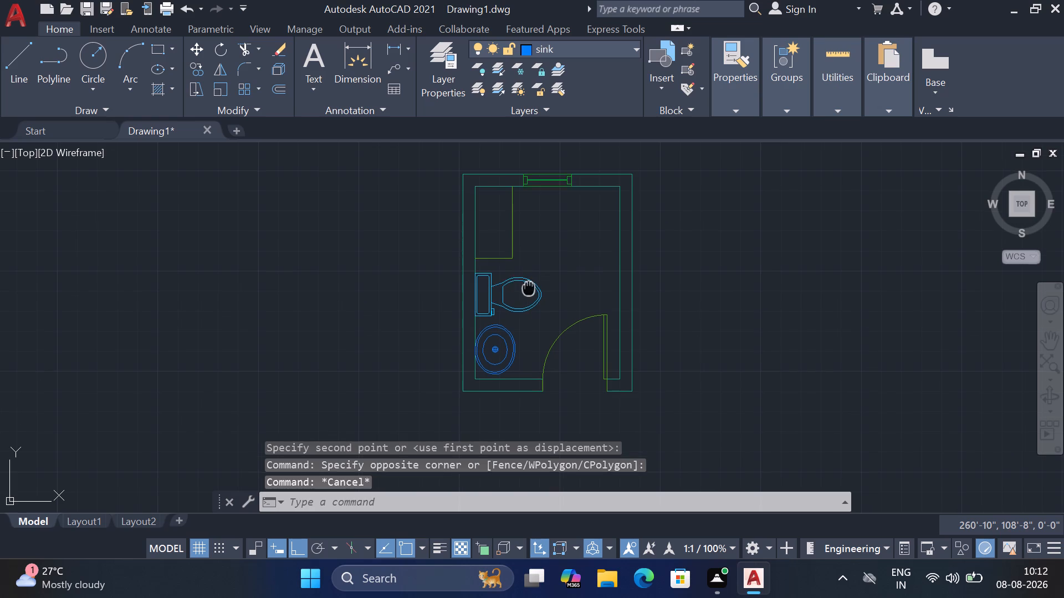
middle_click_drag(529, 284, 532, 263)
key("r")
type("ec")
key("space")
left_click(483, 163)
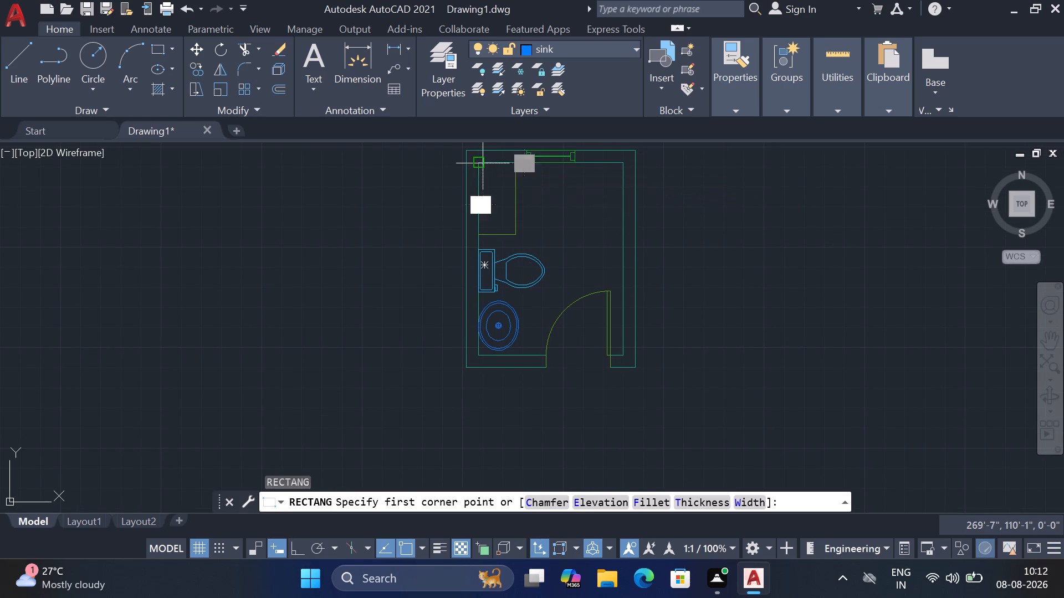
left_click(626, 353)
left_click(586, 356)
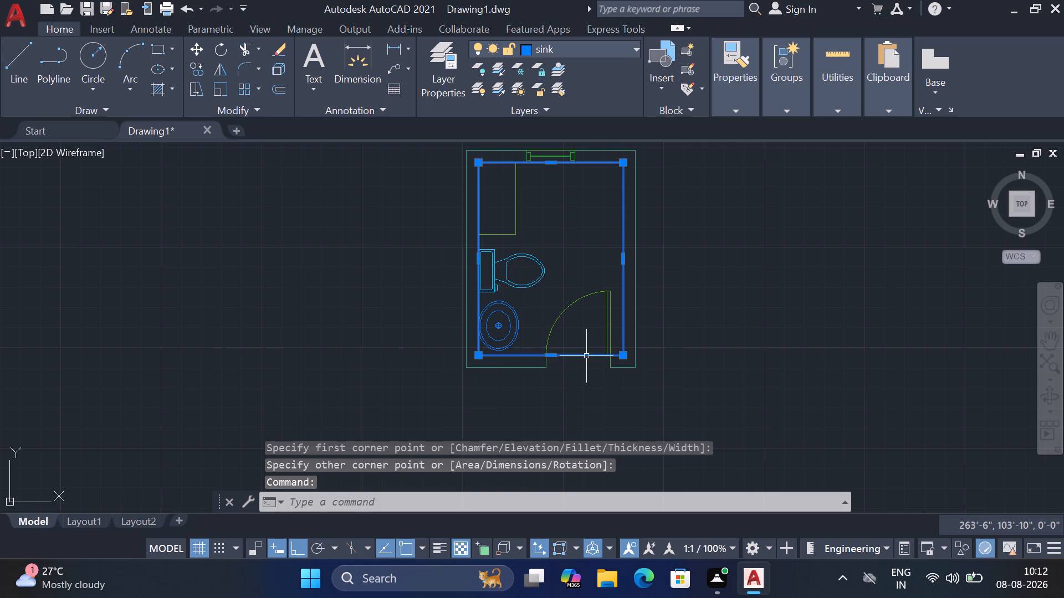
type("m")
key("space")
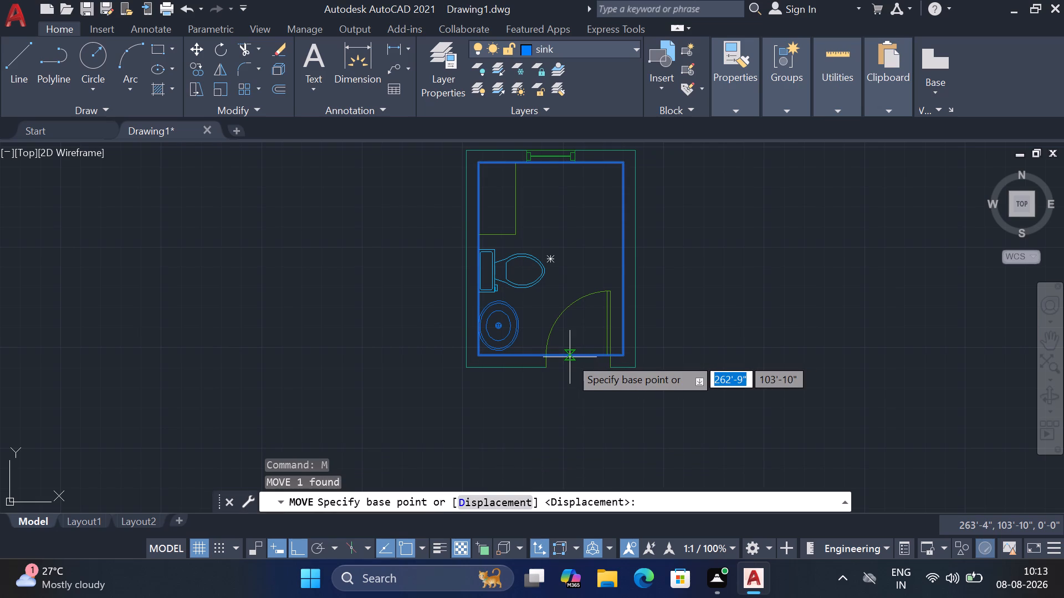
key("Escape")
Move the new 6' by 8' rectangle horizontally about 13'-8" to the right, clear of the bathroom plan.
left_click(560, 355)
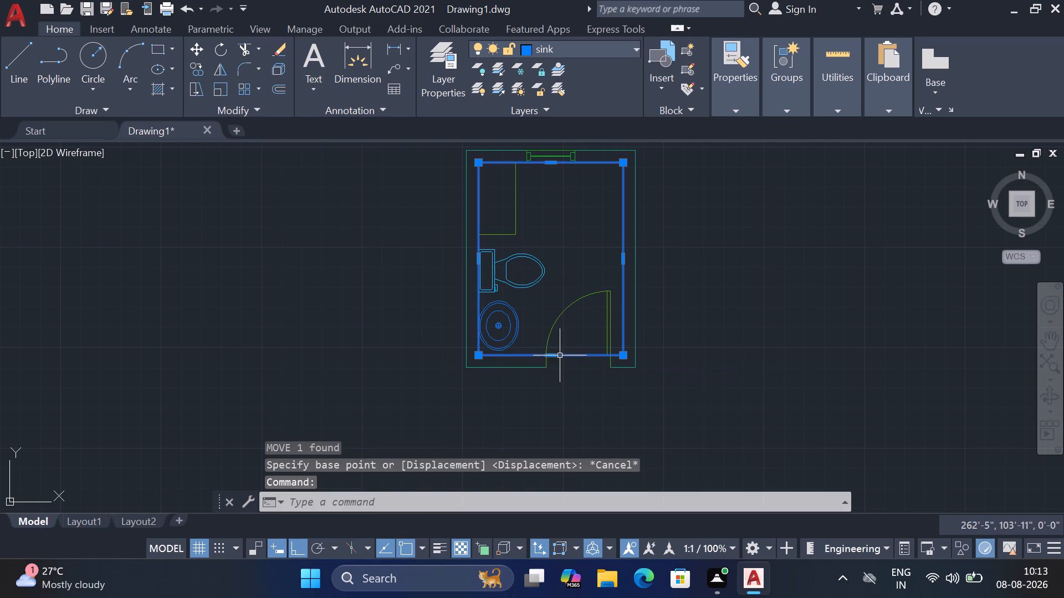
key("m")
key("space")
left_click(570, 360)
middle_click_drag(855, 365, 695, 364)
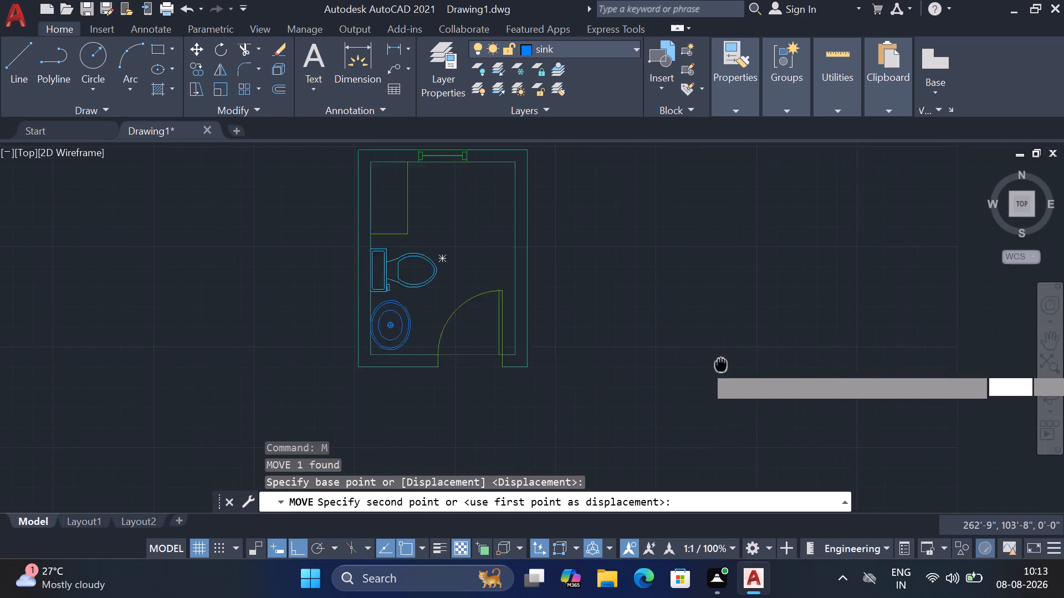
middle_click_drag(695, 364, 657, 364)
left_click(702, 368)
key("Escape")
Offset the separate 6' by 8' rectangle inward by 0.5".
key("o")
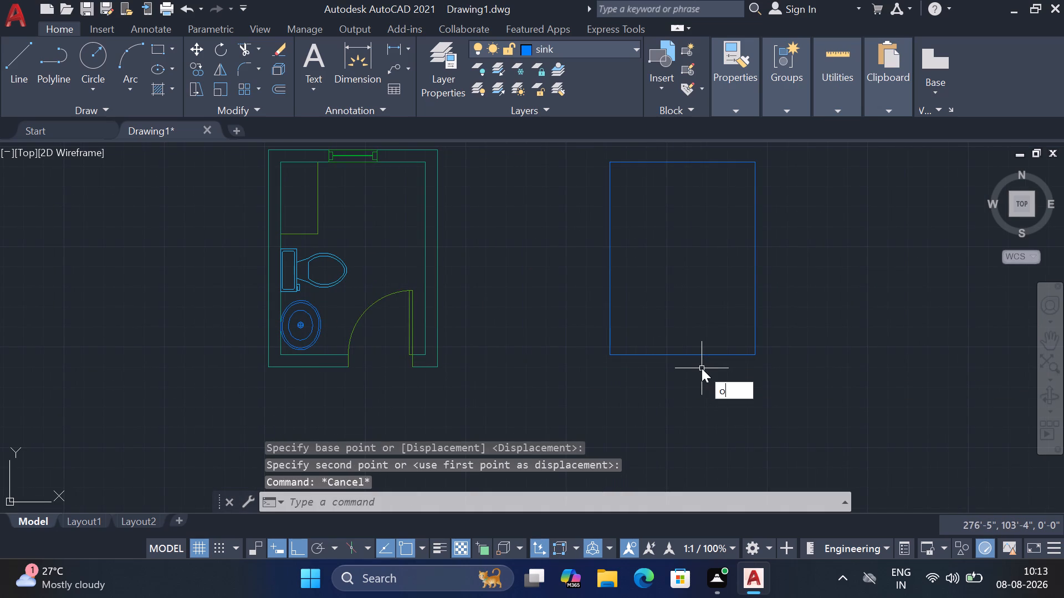
key("Return")
type("0.5\"")
key("Return")
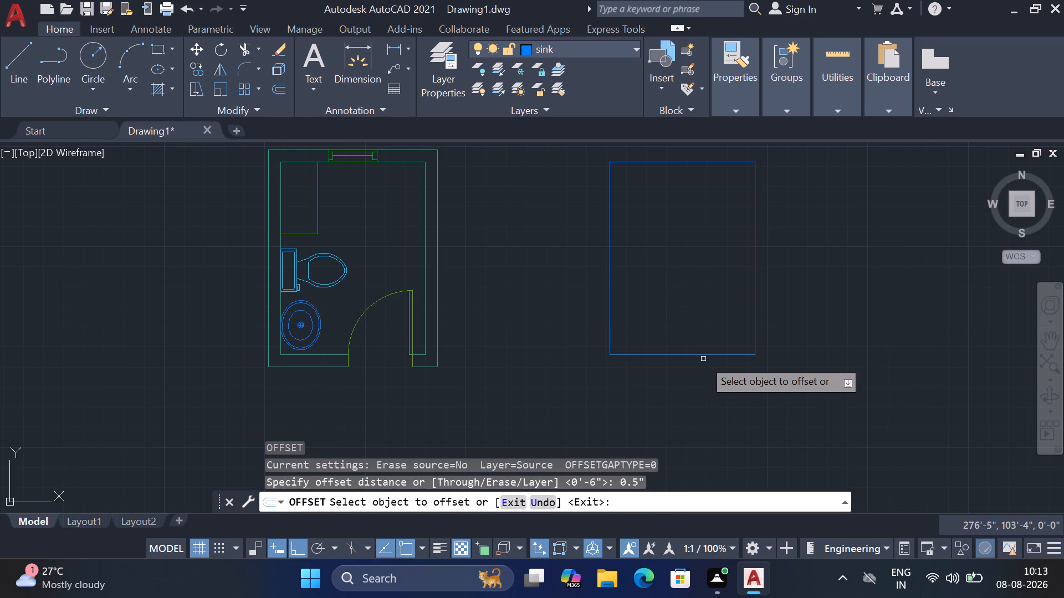
left_click(704, 354)
left_click(688, 290)
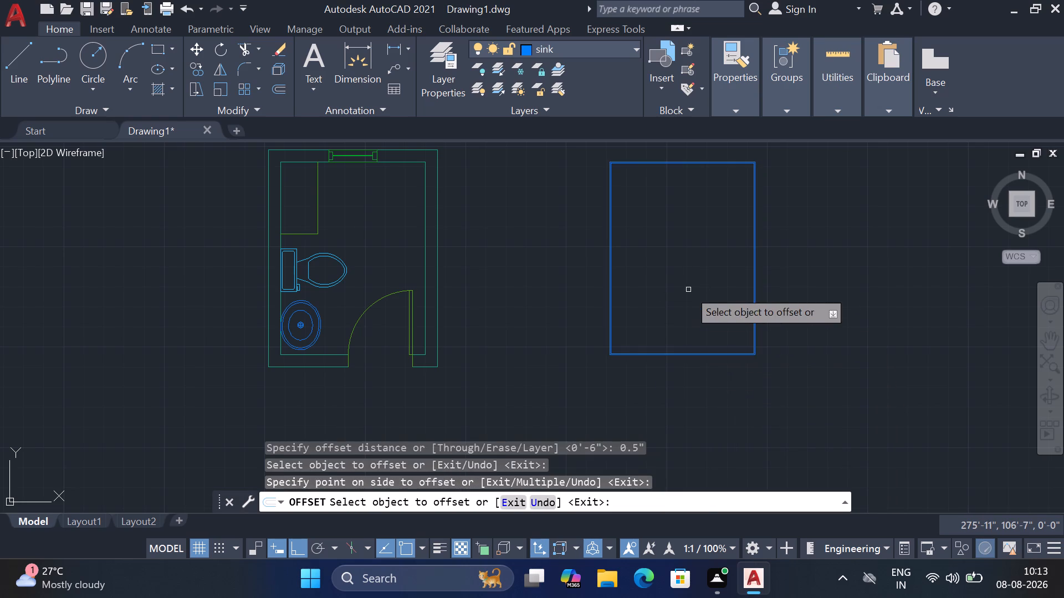
scroll(619, 332, "up", 3)
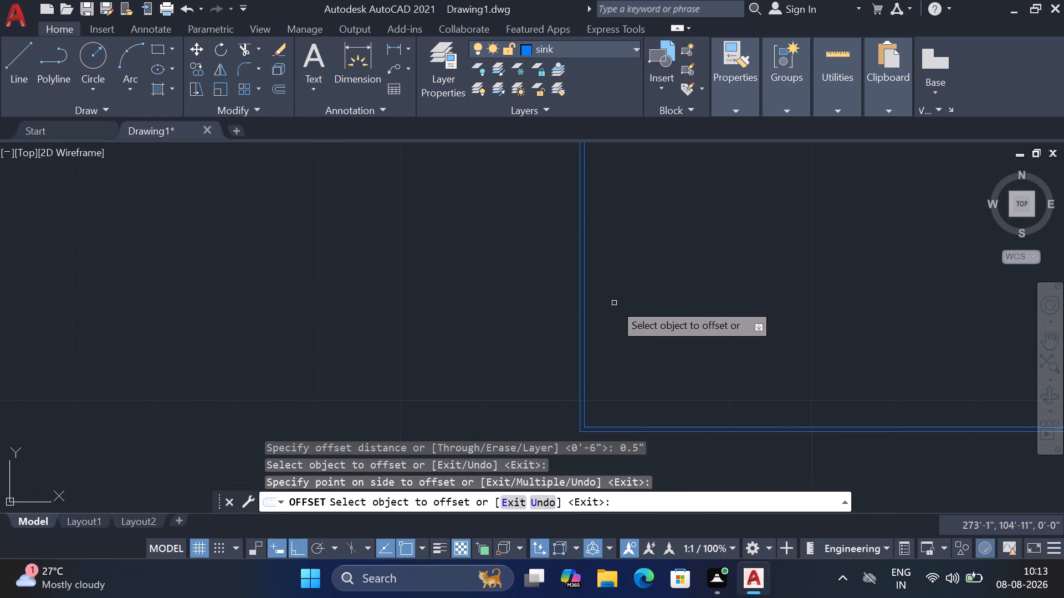
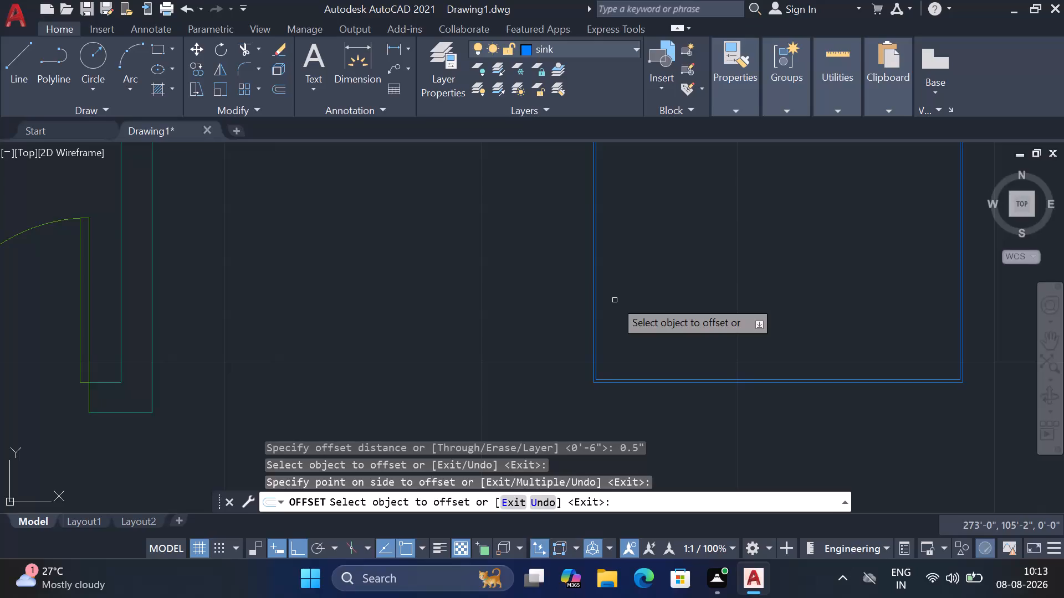
Undo the 0.5" offset and try to offset the separate 6' by 8' rectangle inward by 1" instead.
key("ctrl+z")
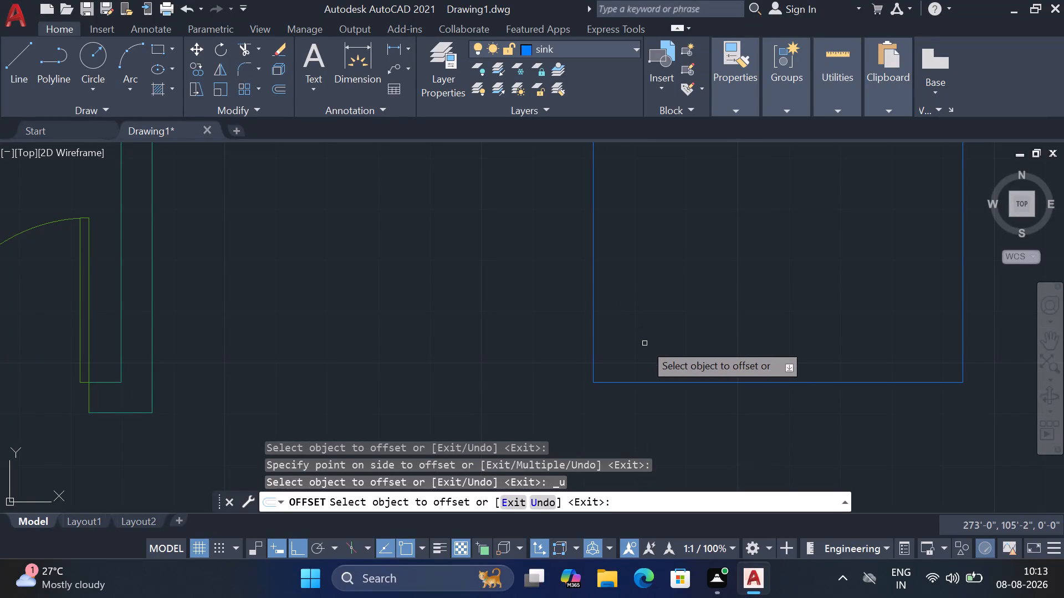
type("1\"")
key("Return")
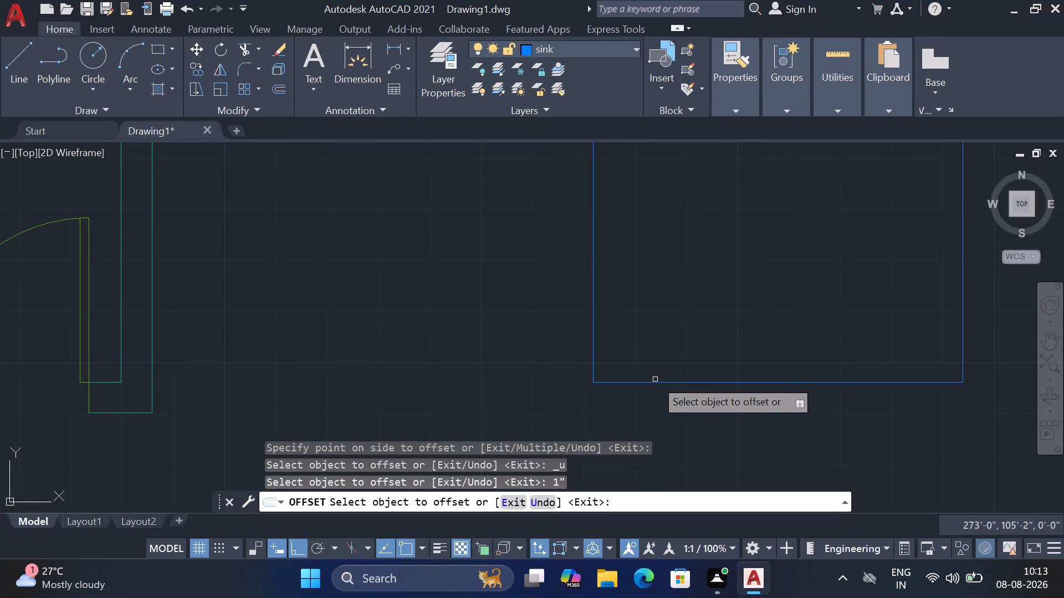
left_click(659, 385)
left_click(646, 338)
scroll(652, 335, "down", 1)
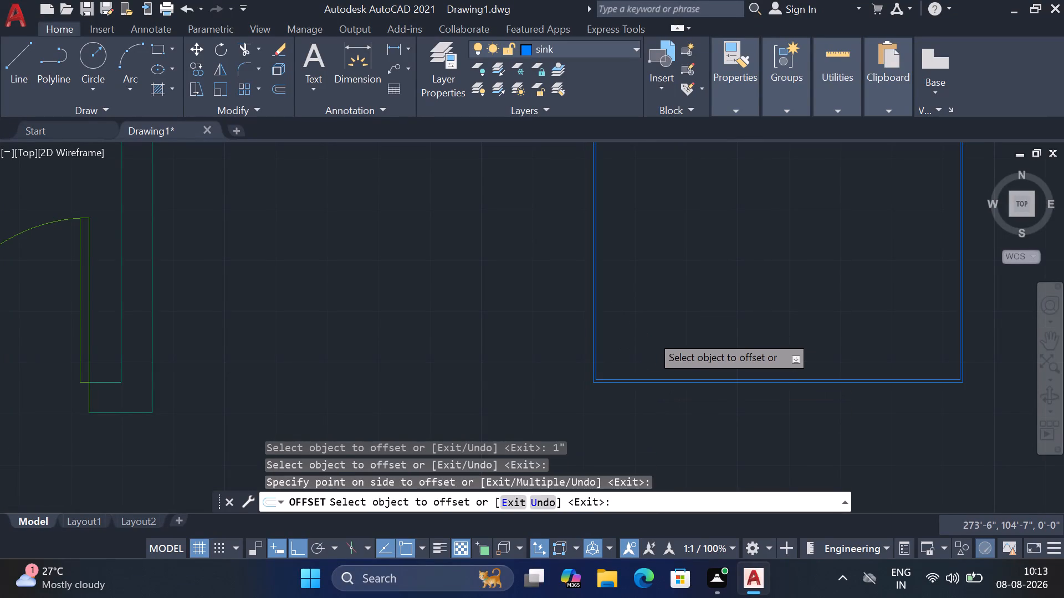
scroll(653, 337, "down", 1)
key("Escape")
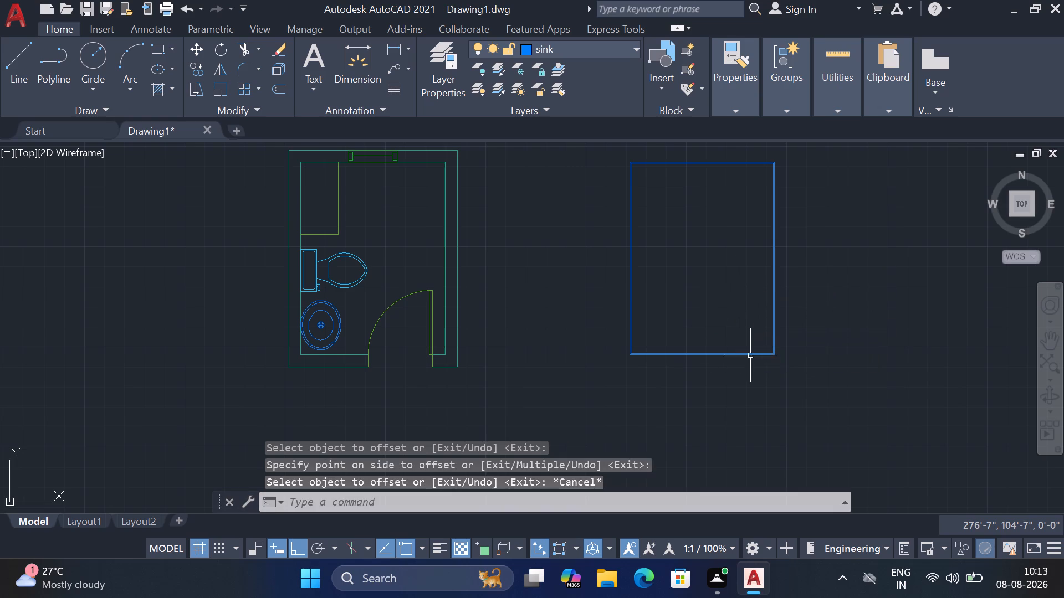
Explode the inner rectangle of the separate outline into individual lines.
scroll(781, 370, "up", 3)
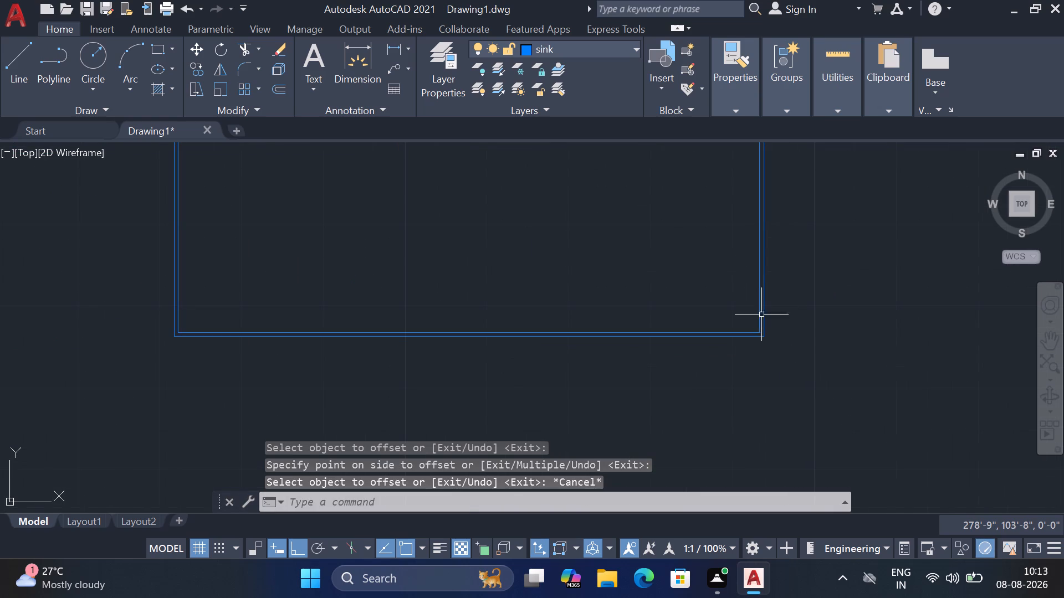
left_click(760, 269)
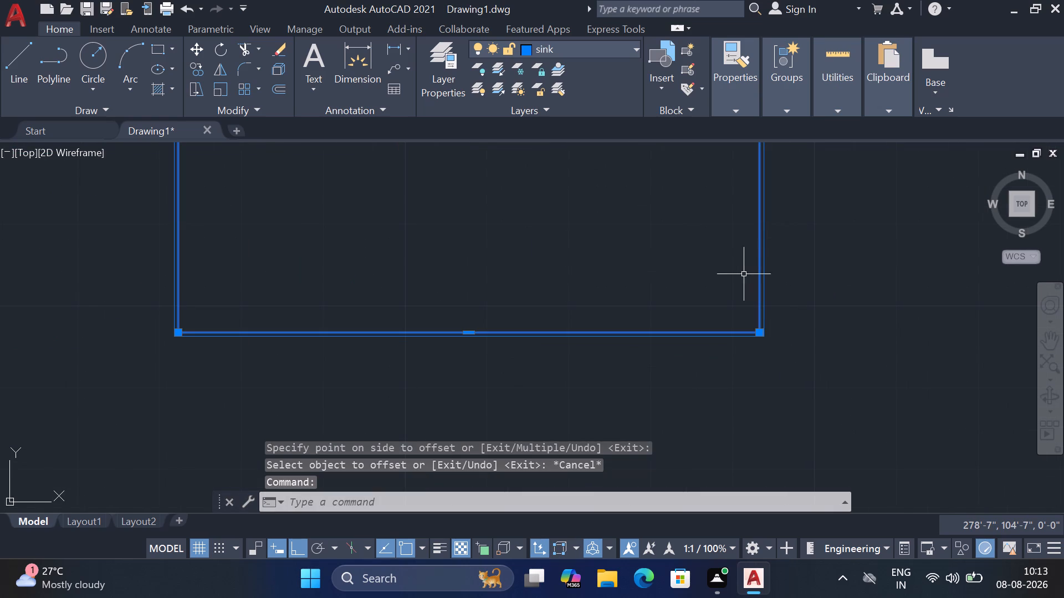
key("x")
key("space")
Offset the exploded inner rectangle's right edge 6" to the left.
left_click(759, 267)
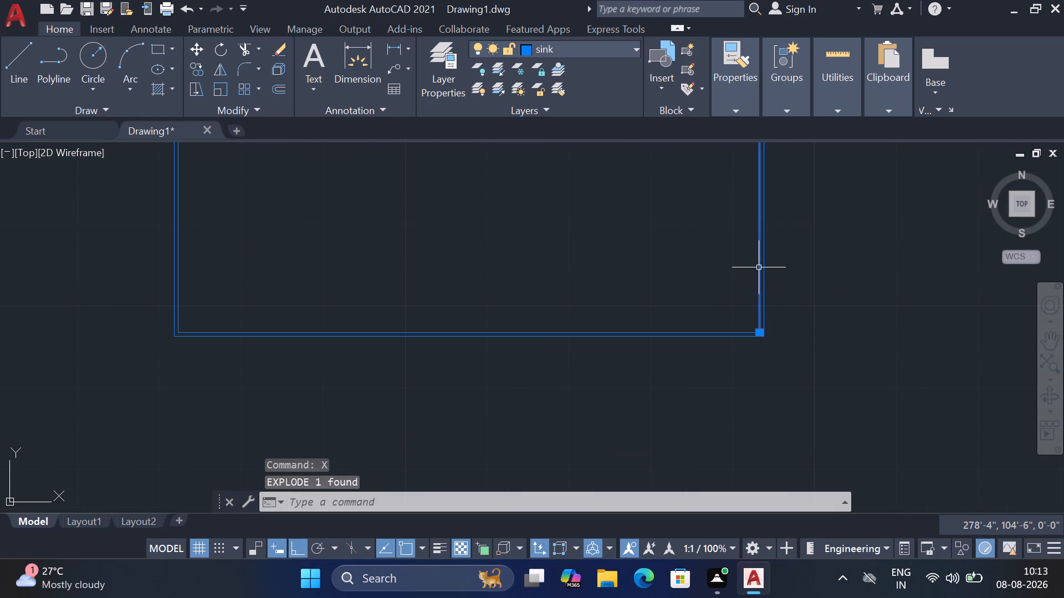
key("o")
key("Return")
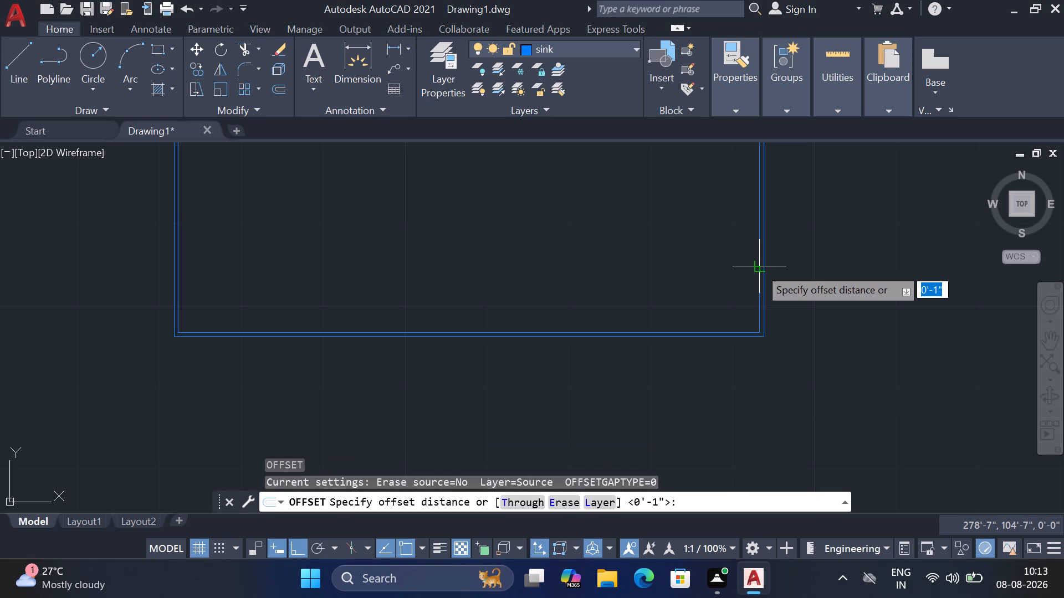
key("6")
key("shift+quotedbl")
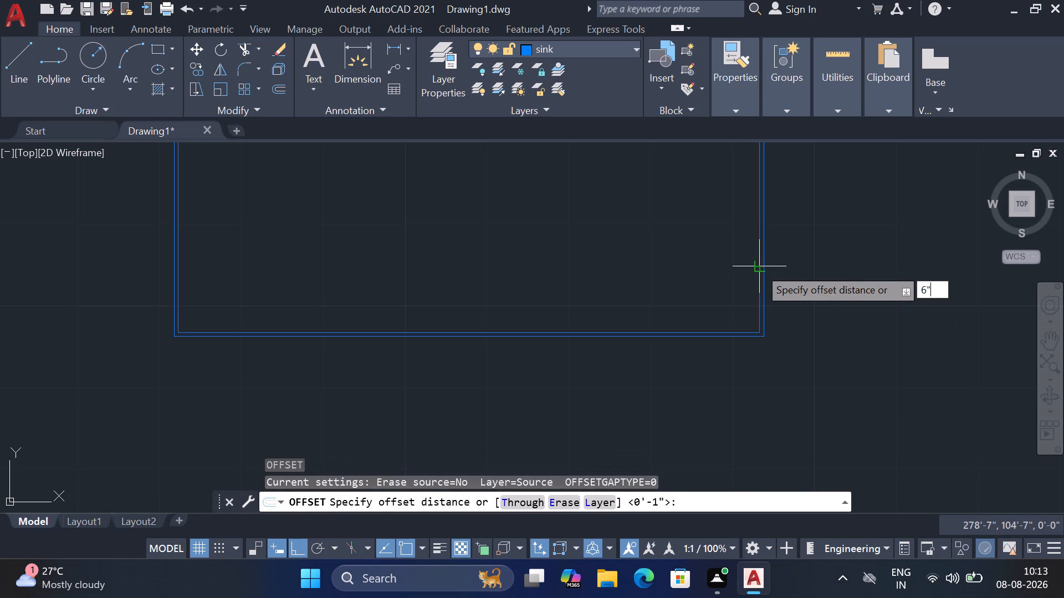
key("Return")
left_click(621, 288)
key("Escape")
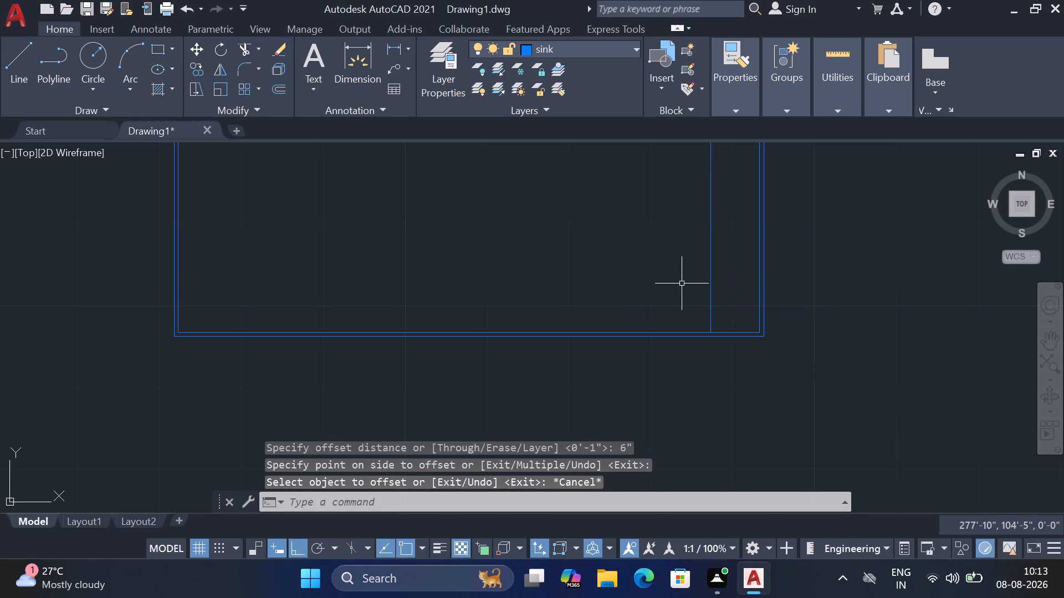
Offset the new vertical line 2'8" to the left to mark the door opening's other side.
key("space")
type("2'")
type("8\"")
key("Return")
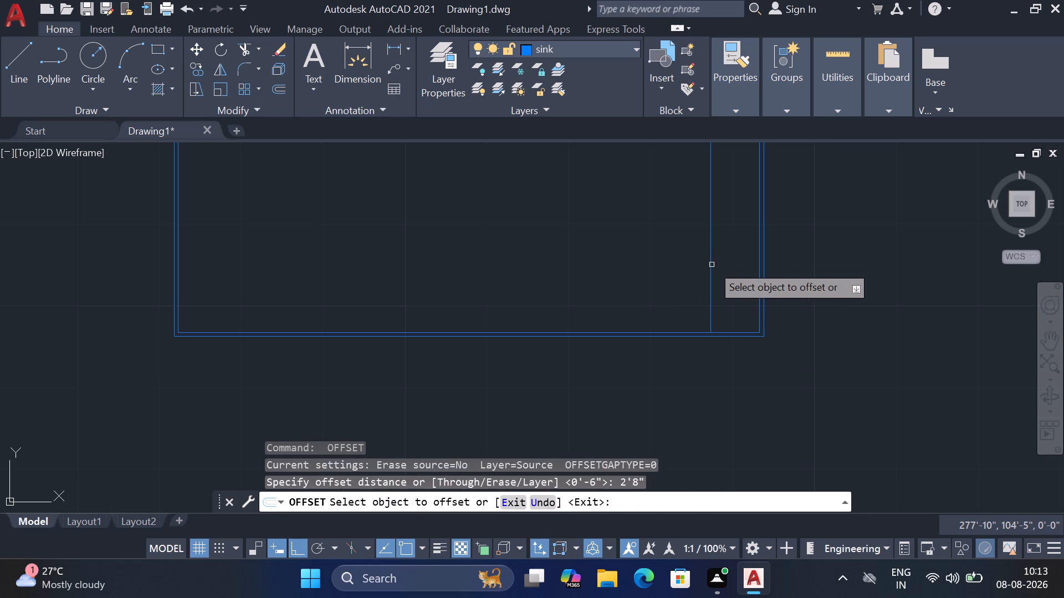
left_click(712, 265)
left_click(502, 280)
key("Escape")
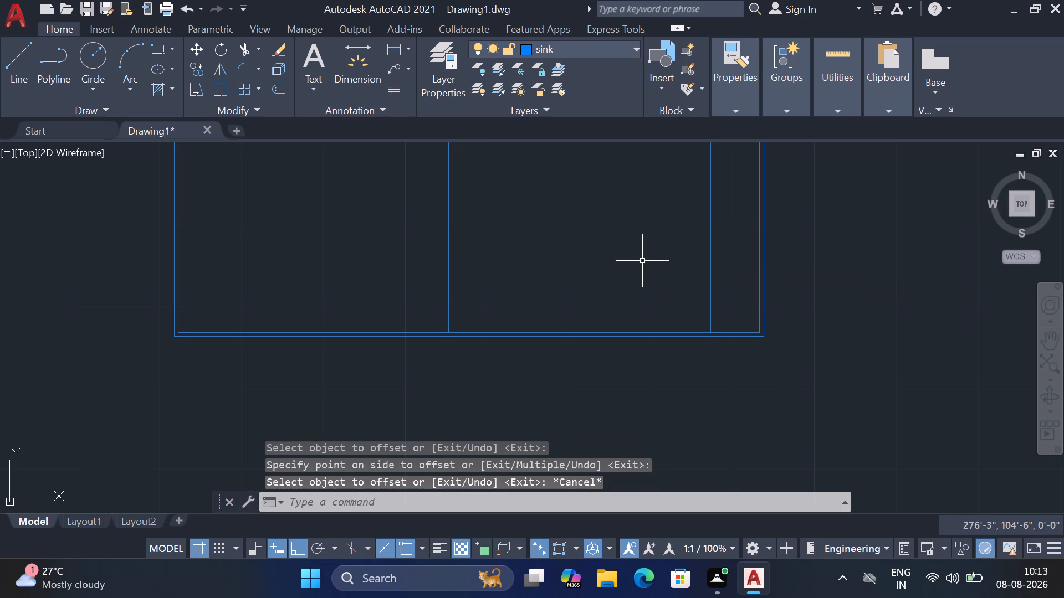
Extend both door-opening lines down to the bottom edge of the outer rectangle.
type("ex")
key("space")
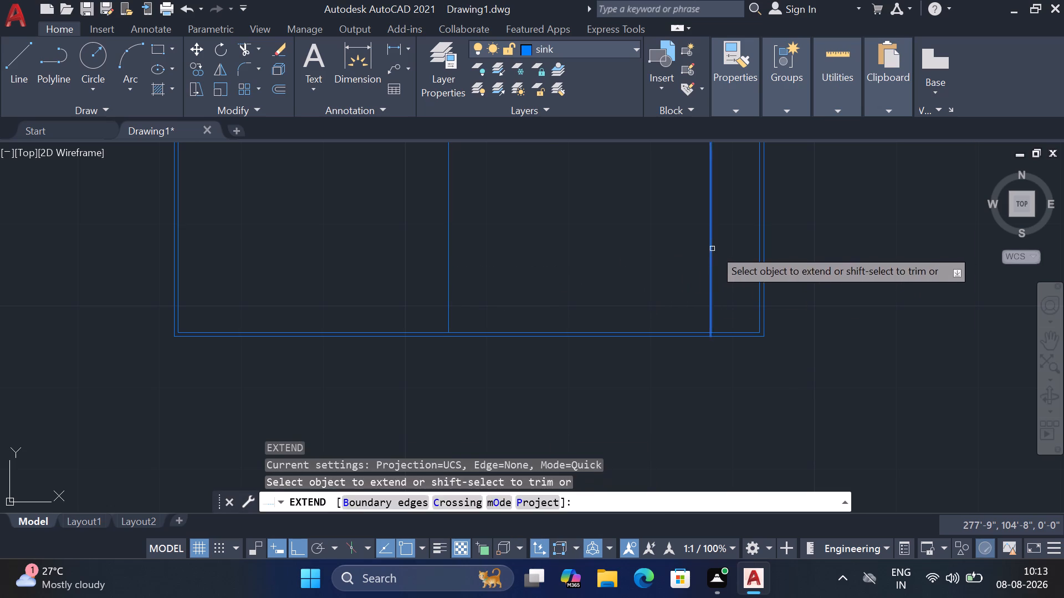
left_click(717, 248)
left_click(360, 243)
Trim both bottom edges across the door opening and the vertical lines above them, leaving short end caps.
left_click(608, 263, "shift")
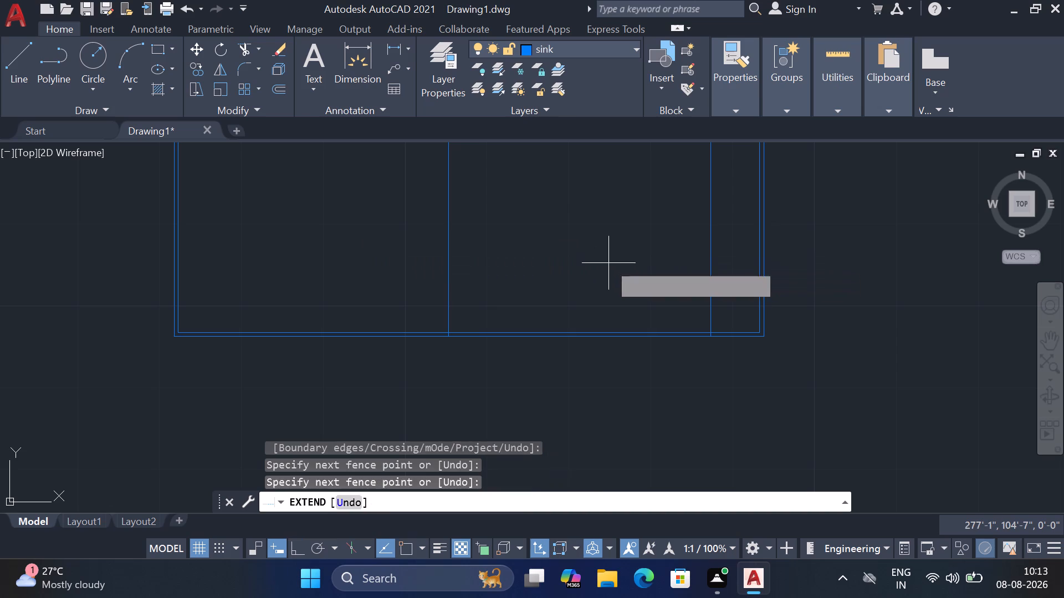
left_click(619, 393, "shift")
left_click(736, 255)
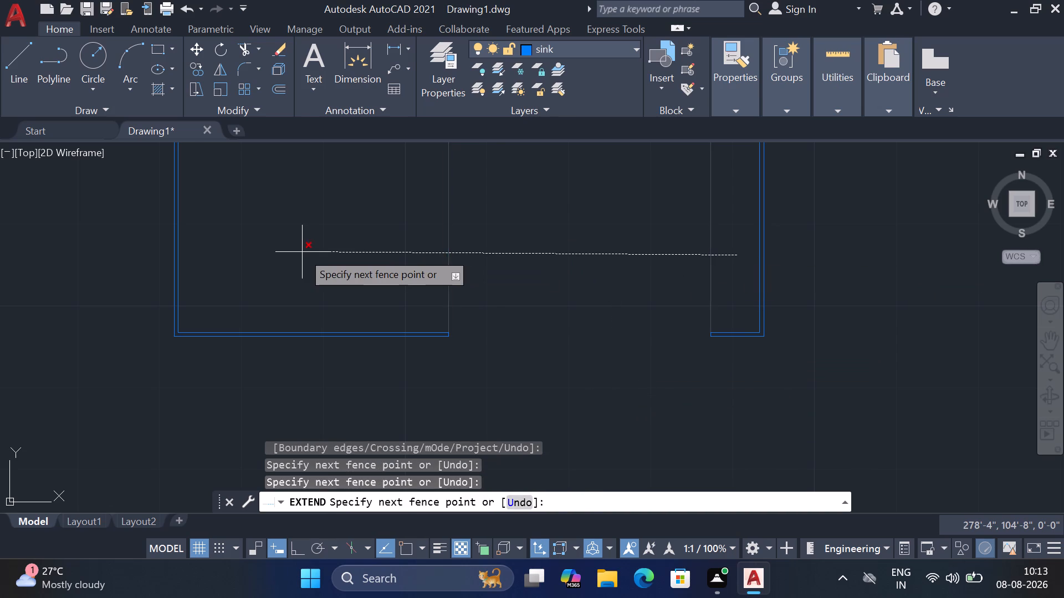
left_click(302, 252, "shift")
scroll(592, 259, "down", 4)
middle_click_drag(598, 233, 582, 270)
scroll(582, 270, "up", 1)
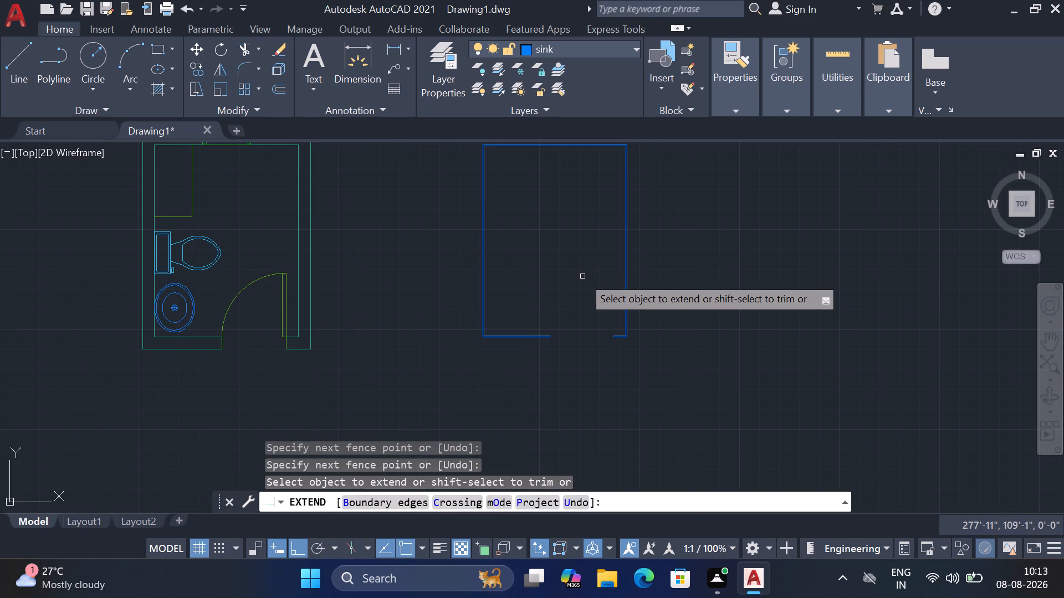
middle_click_drag(582, 276, 577, 307)
key("Escape")
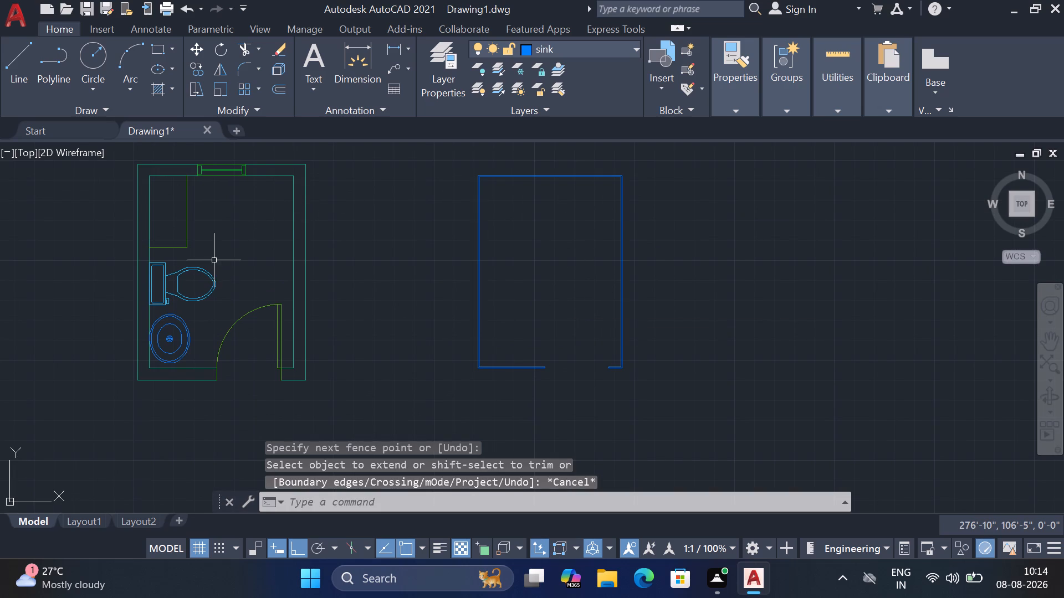
Move the toilet and sink 1" to the right, away from the left wall.
scroll(192, 302, "up", 1)
left_click(198, 279)
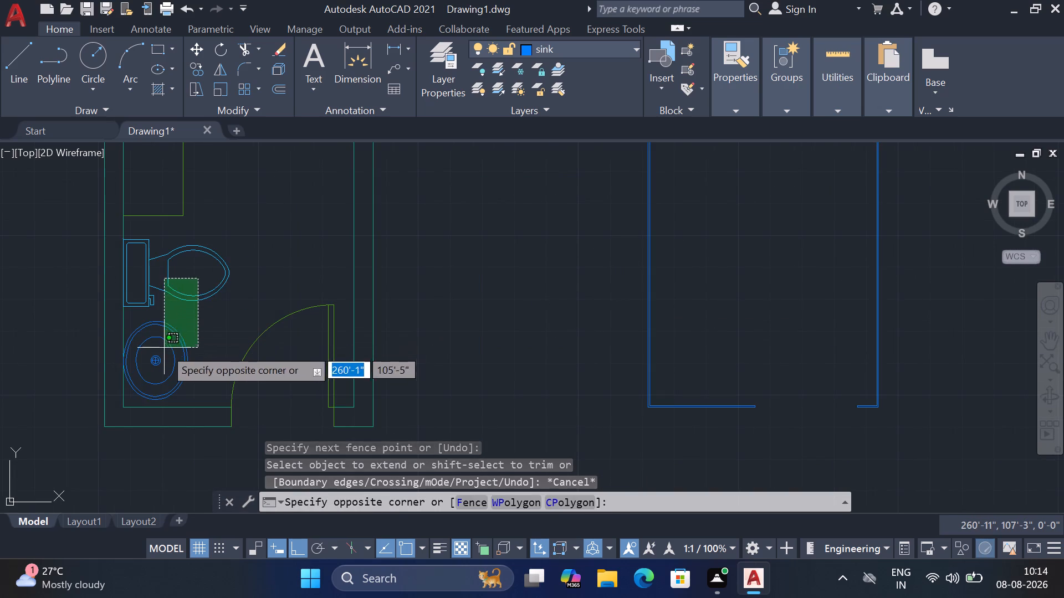
left_click(164, 348)
key("m")
key("space")
scroll(128, 363, "up", 4)
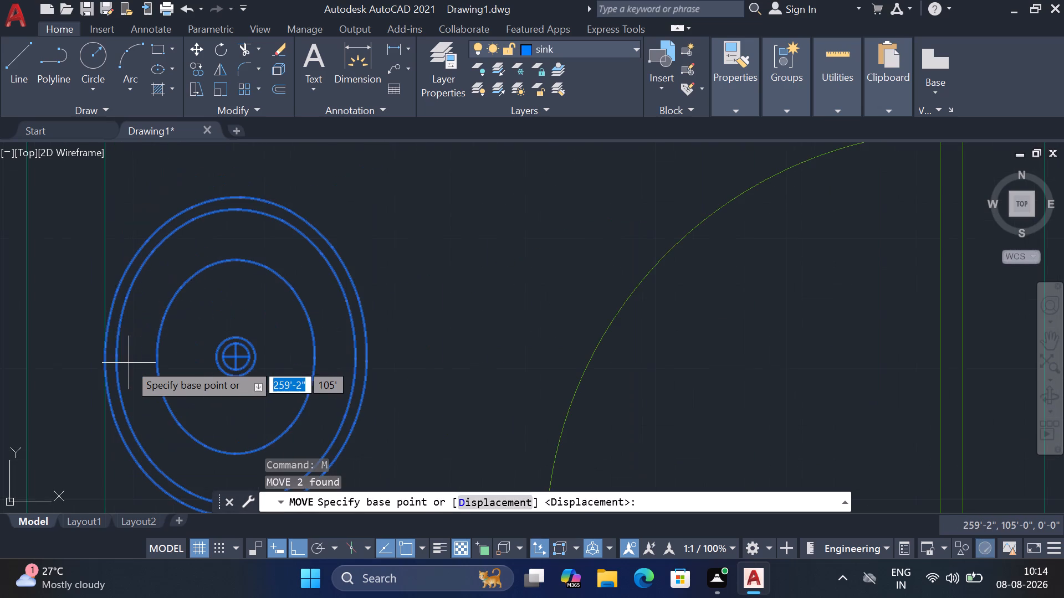
left_click(102, 353)
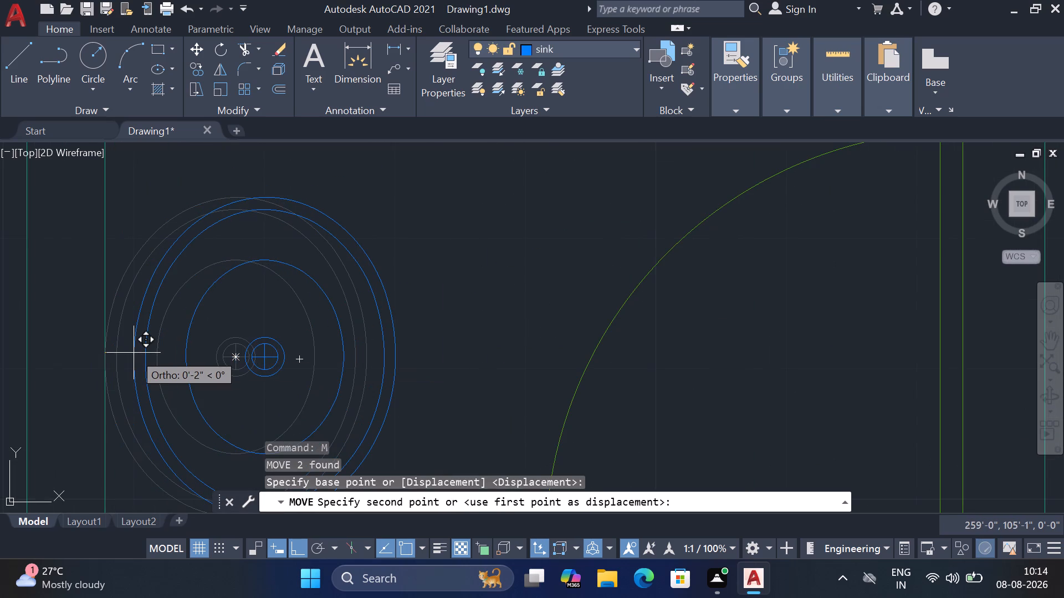
type("1\"")
key("Return")
Join all the lines of the separate double outline into one polyline.
scroll(151, 345, "down", 6)
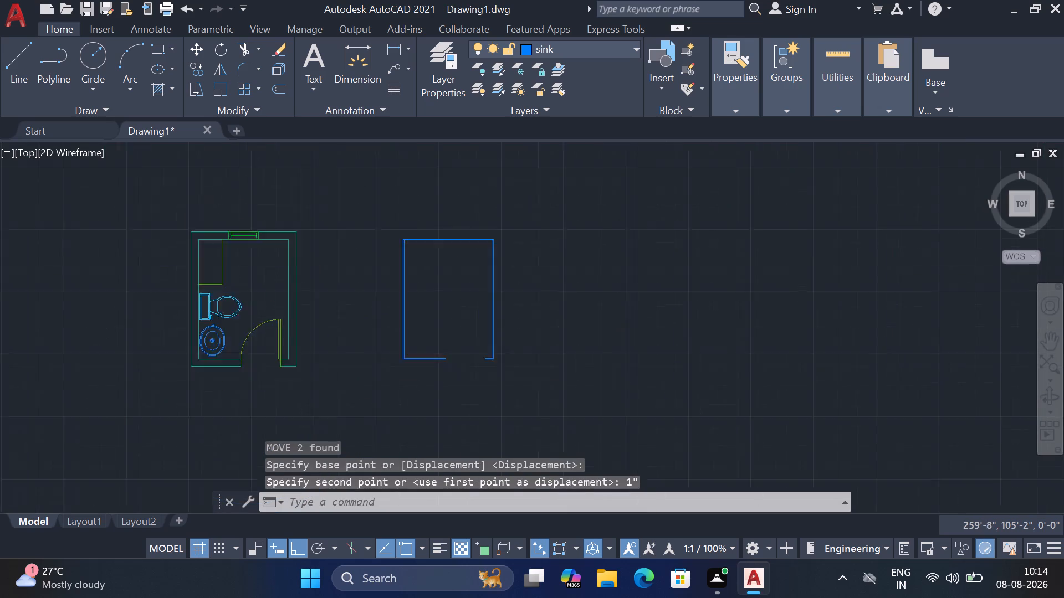
scroll(292, 333, "down", 1)
scroll(344, 286, "up", 3)
scroll(504, 288, "down", 1)
middle_click_drag(505, 299, 498, 234)
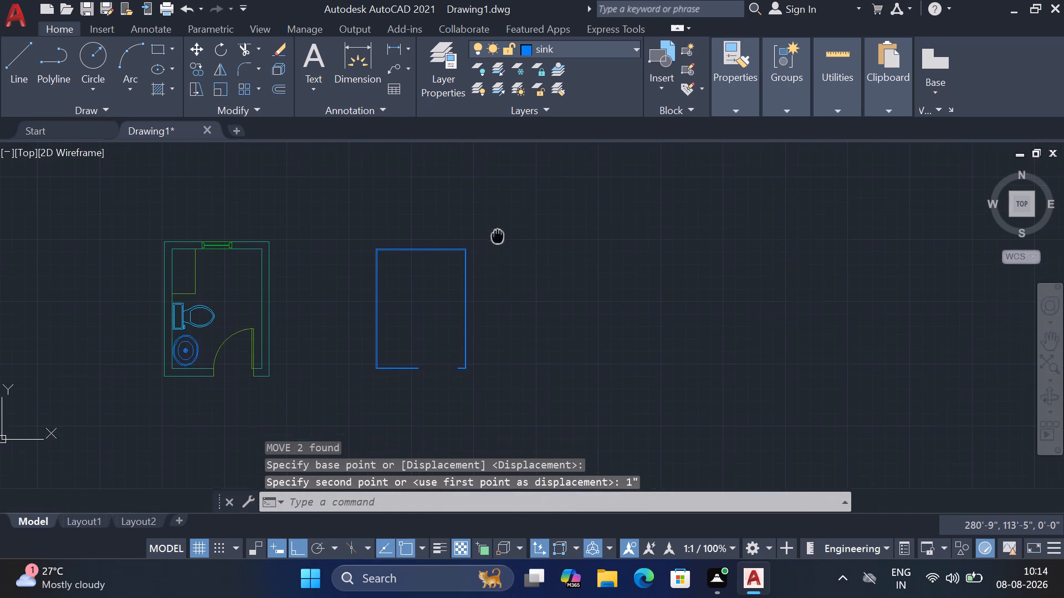
middle_click_drag(498, 234, 498, 234)
left_click(553, 202)
left_click(338, 404)
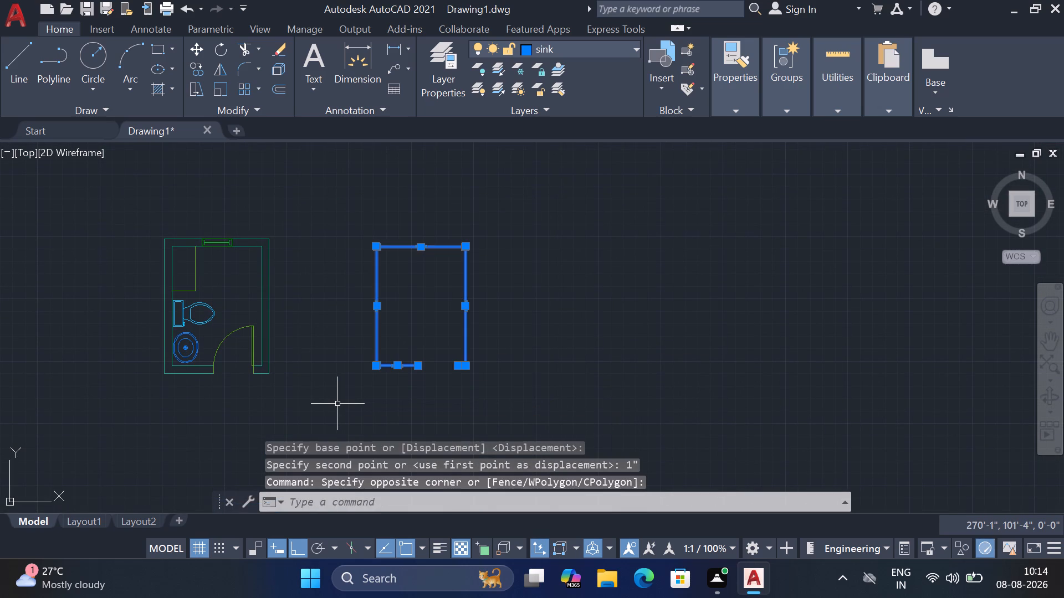
key("j")
key("space")
Assign the joined outline to the tiles layer.
left_click(496, 221)
left_click(326, 427)
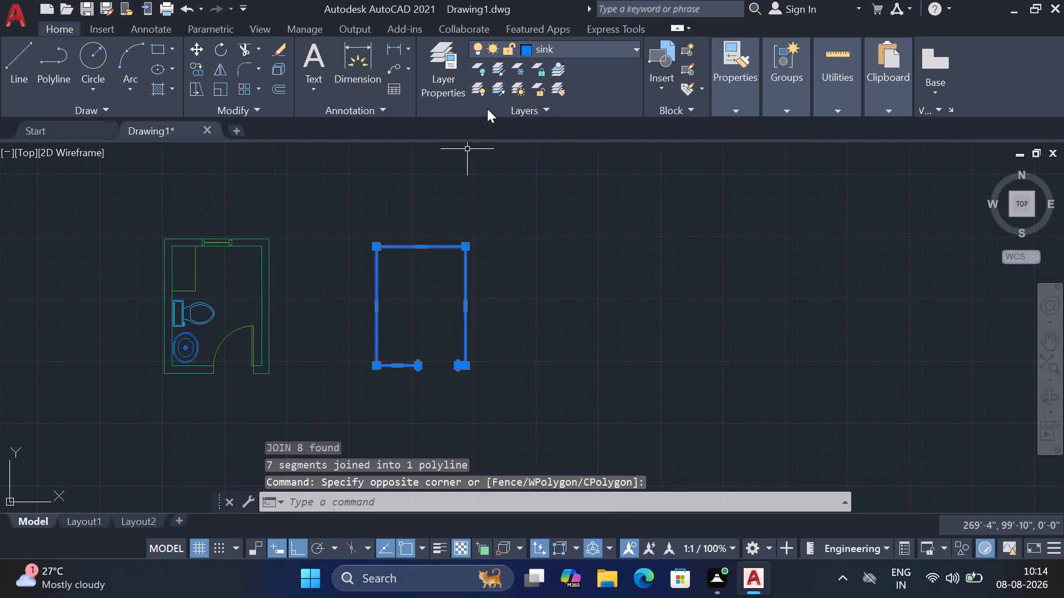
left_click(564, 44)
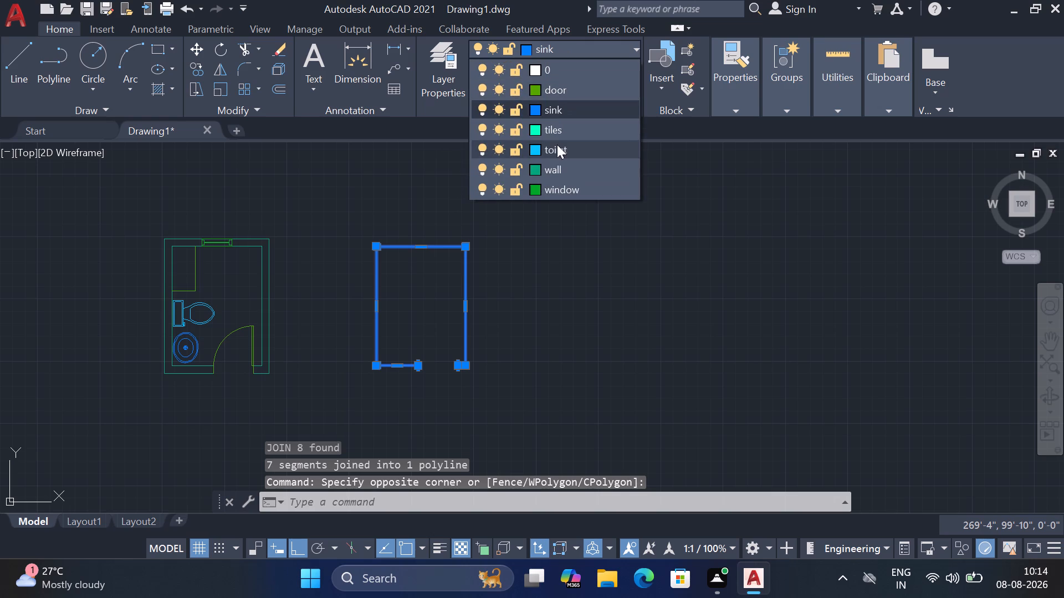
left_click(563, 134)
key("Escape")
Move the tile outline onto the bathroom plan, aligning its lower-left outer corner with the room's lower-left inner wall corner.
left_click_drag(530, 272, 530, 272)
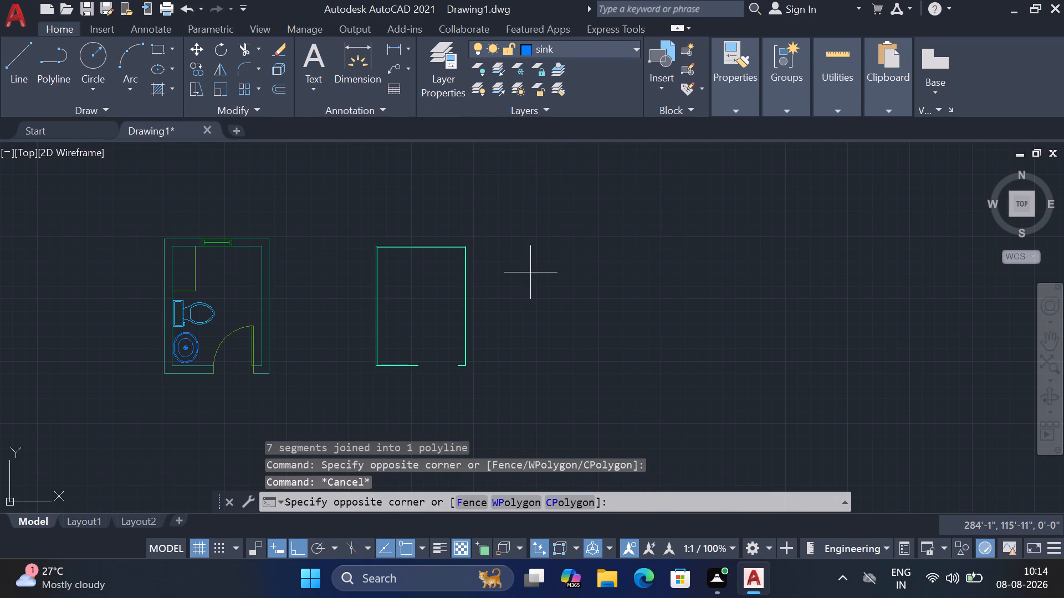
left_click_drag(530, 272, 515, 285)
left_click(351, 380)
left_click_drag(516, 210, 494, 257)
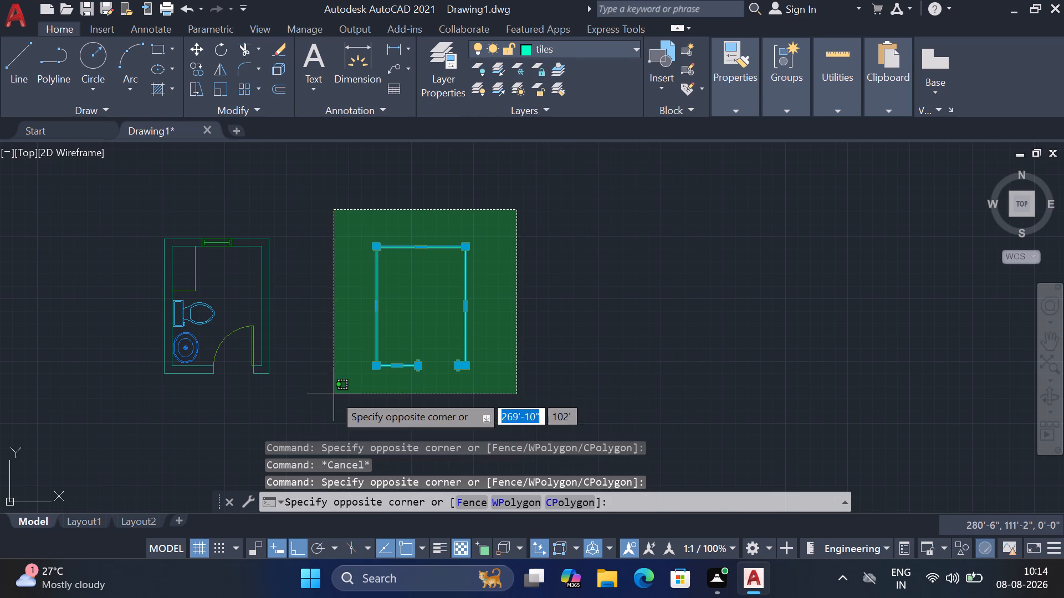
left_click(334, 394)
key("m")
key("space")
scroll(370, 367, "up", 5)
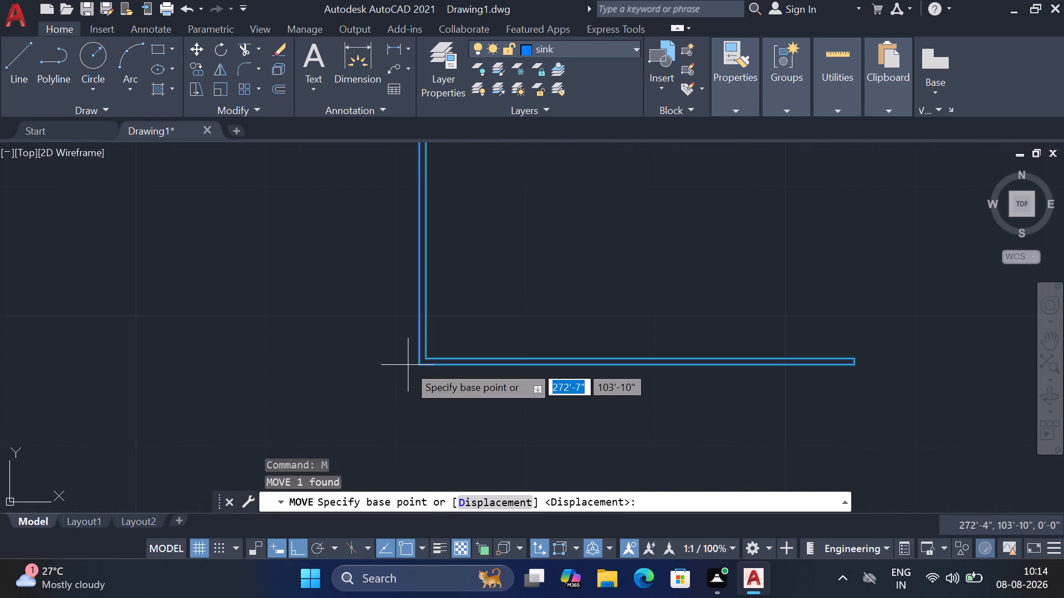
left_click(416, 364)
scroll(473, 291, "down", 5)
scroll(253, 299, "up", 5)
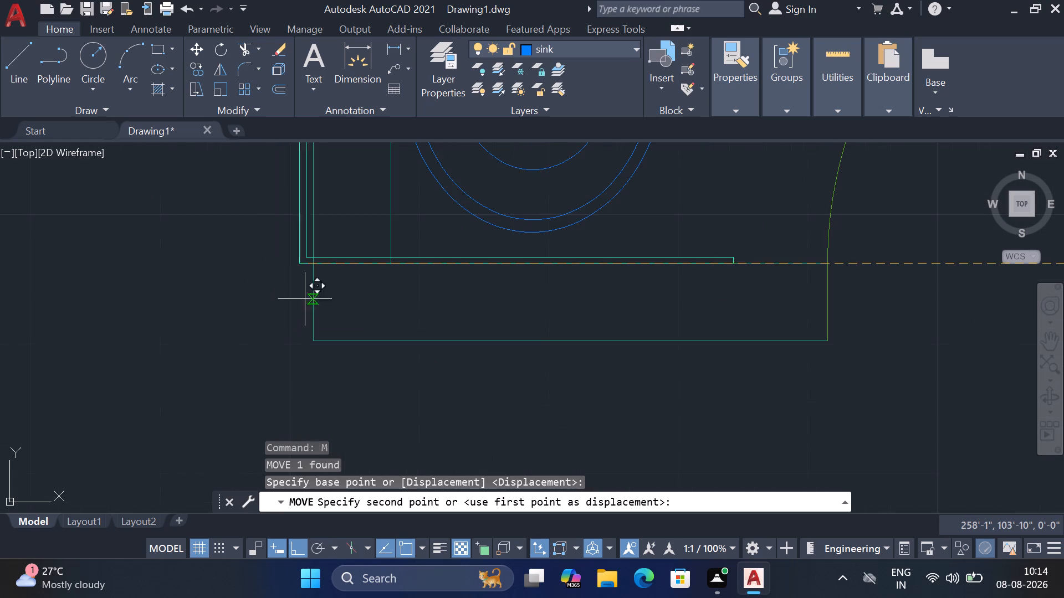
left_click(393, 261)
Stretch the tile outline's end on the left side of the door opening to meet the wall end.
scroll(372, 316, "down", 3)
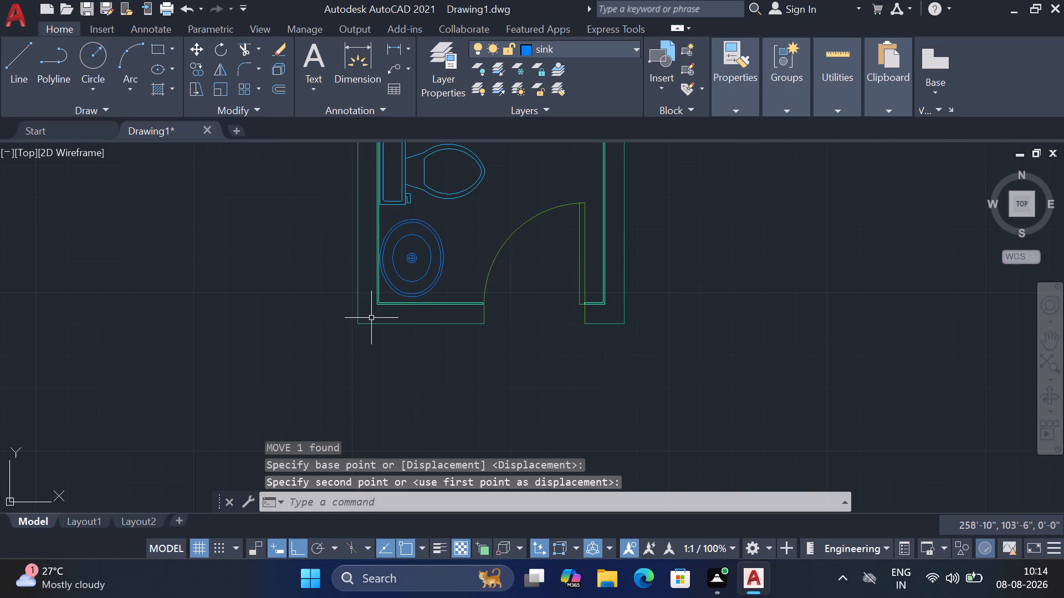
scroll(511, 276, "up", 2)
middle_click_drag(511, 276, 499, 307)
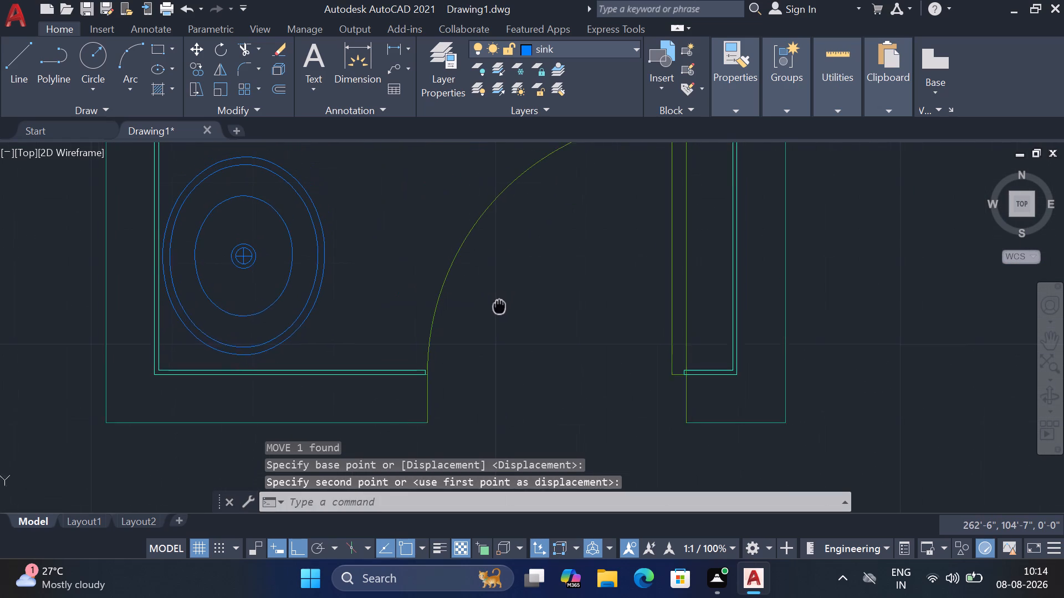
middle_click_drag(499, 307, 494, 316)
scroll(412, 413, "up", 3)
scroll(435, 329, "up", 2)
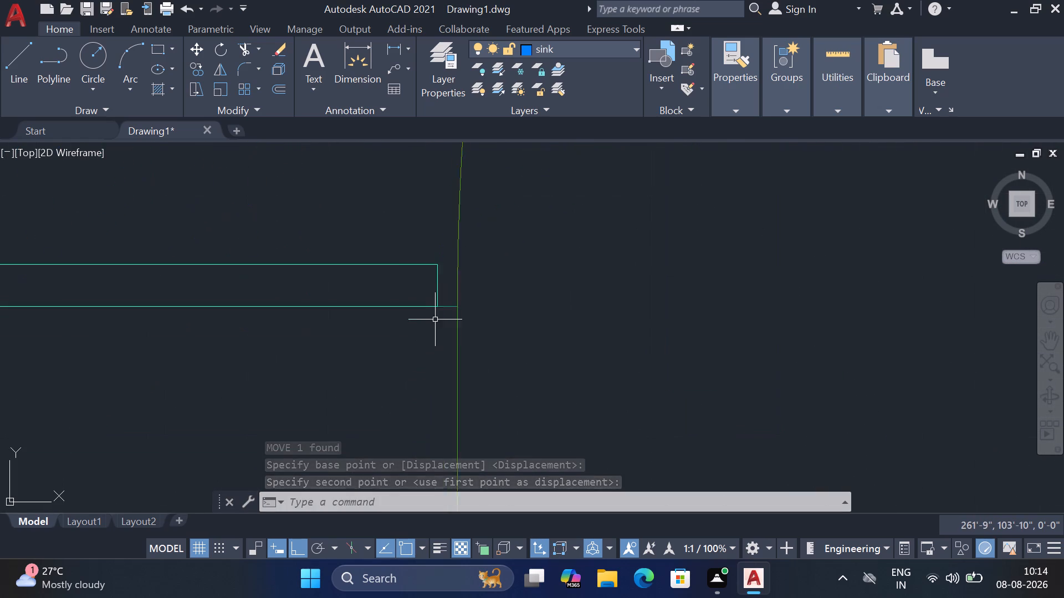
scroll(435, 319, "up", 2)
left_click(440, 240)
left_click(441, 238)
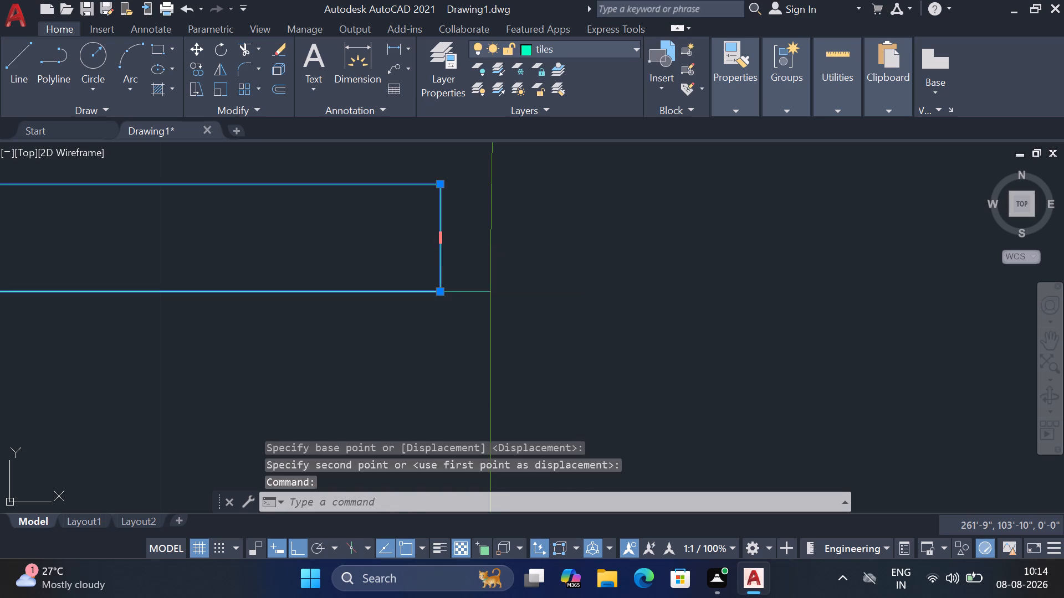
left_click(491, 240)
scroll(305, 293, "down", 6)
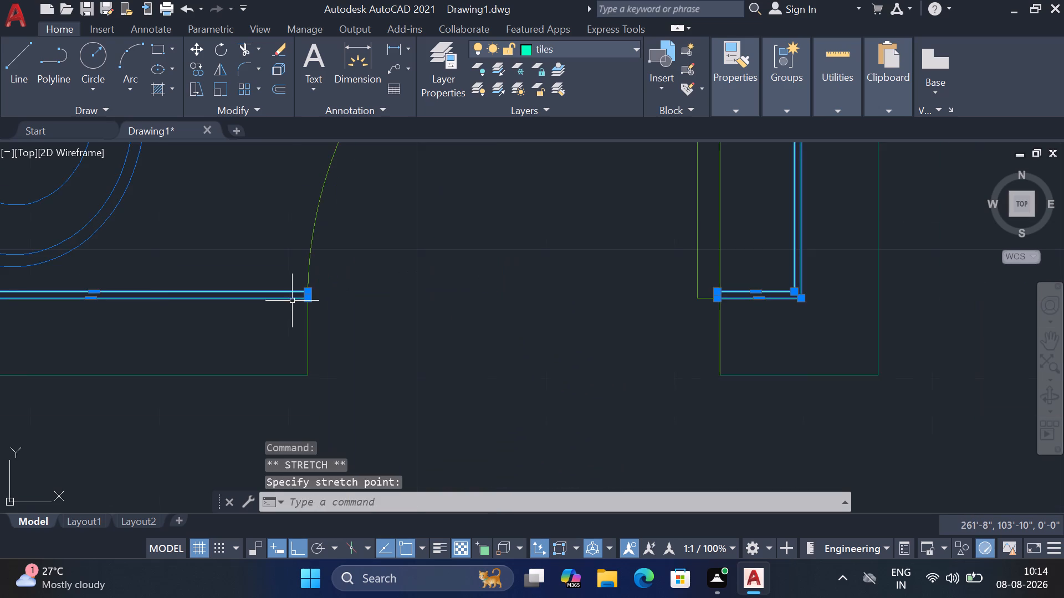
scroll(760, 300, "up", 3)
key("Escape")
Stretch the tile outline's end on the right side of the door opening to meet the wall end.
left_click(588, 272)
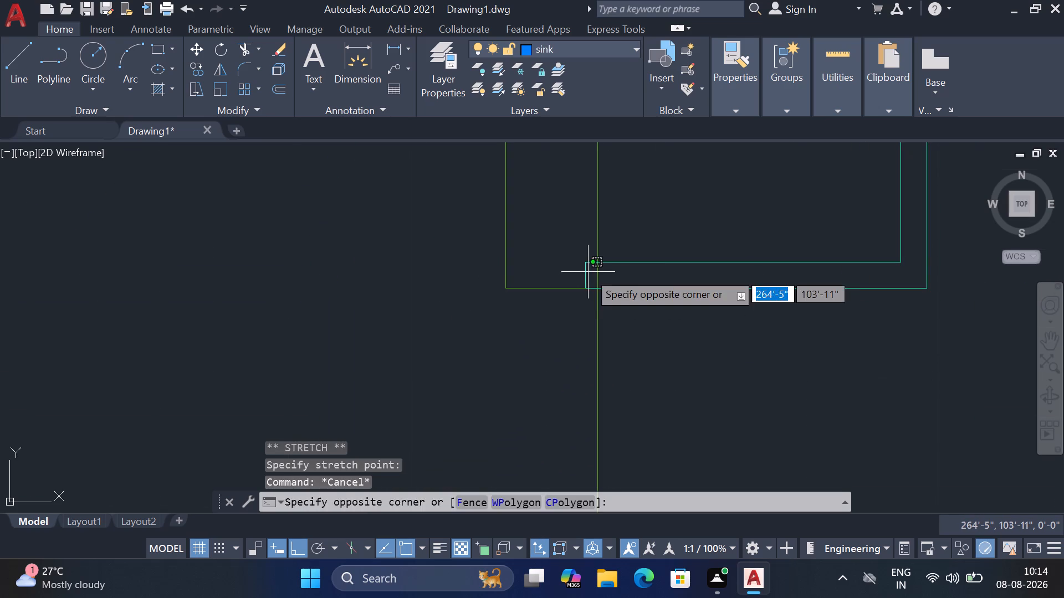
left_click(578, 277)
left_click(586, 277)
left_click(597, 276)
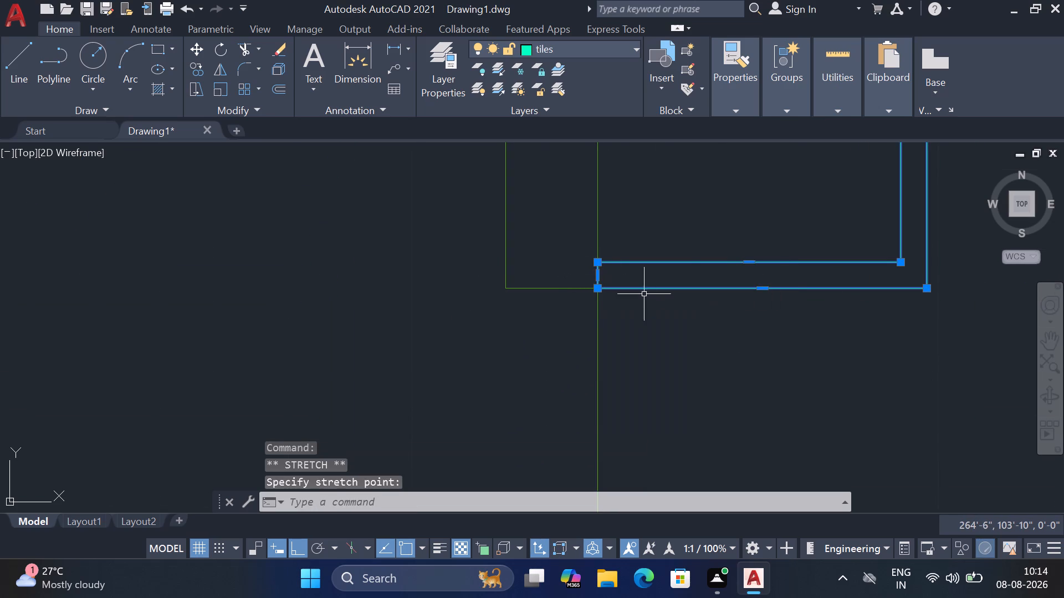
scroll(662, 307, "down", 9)
key("Escape")
Draw a rectangle about 5'-11" by 7'-11" between the upper-right and lower-left inner corners of the tile outline.
scroll(667, 183, "up", 1)
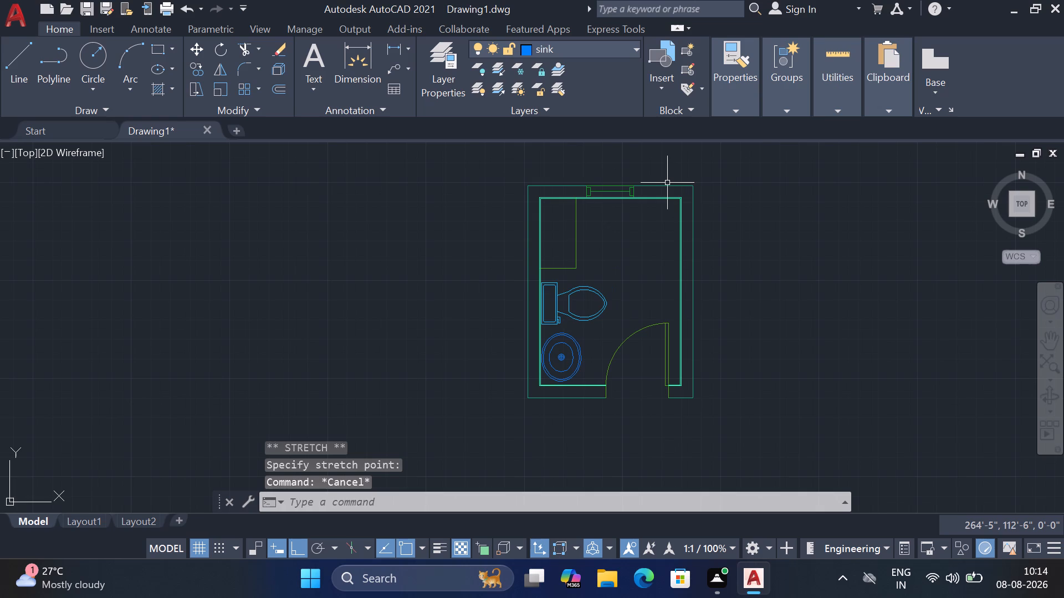
middle_click_drag(652, 229, 585, 212)
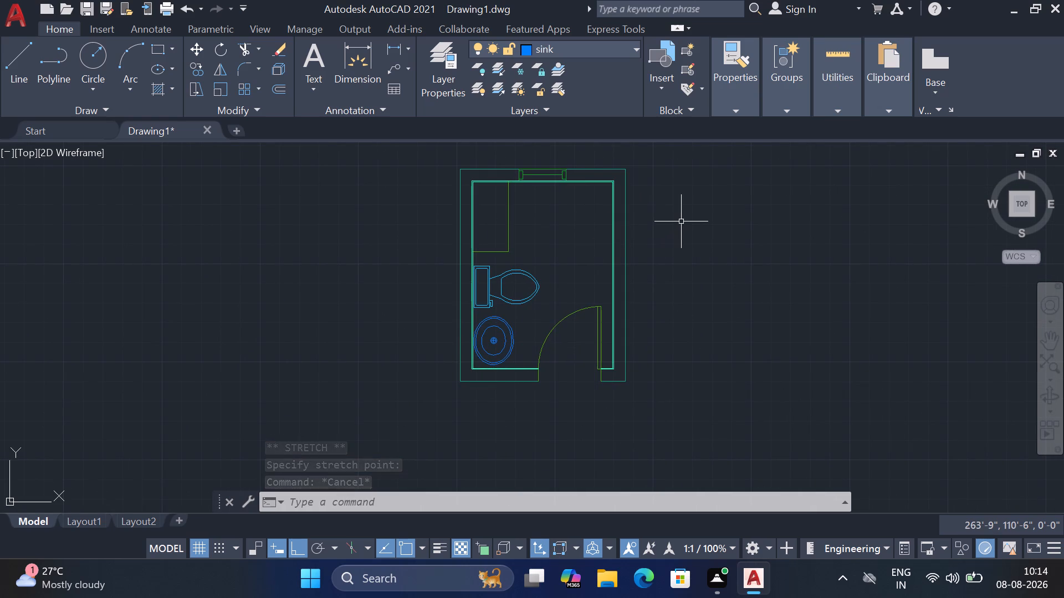
key("Escape")
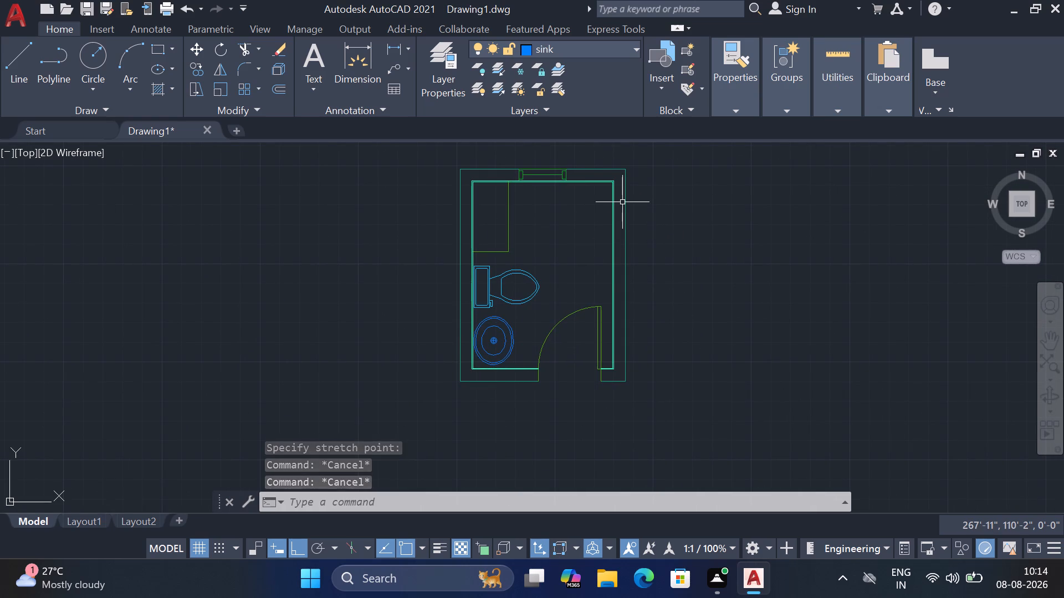
key("r")
key("e")
key("c")
key("space")
scroll(609, 198, "up", 4)
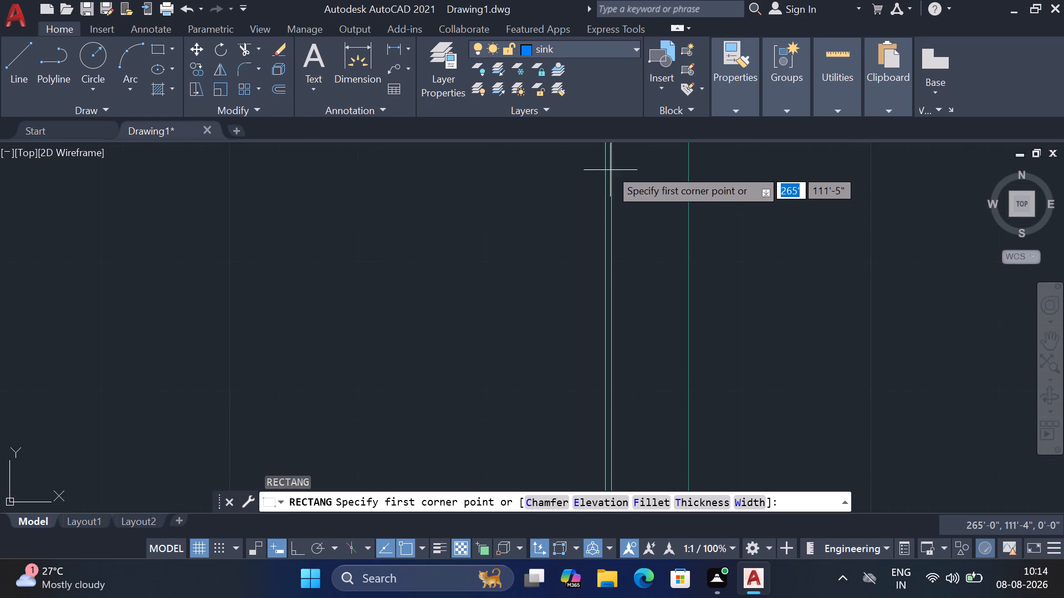
middle_click_drag(607, 160, 609, 280)
left_click(605, 235)
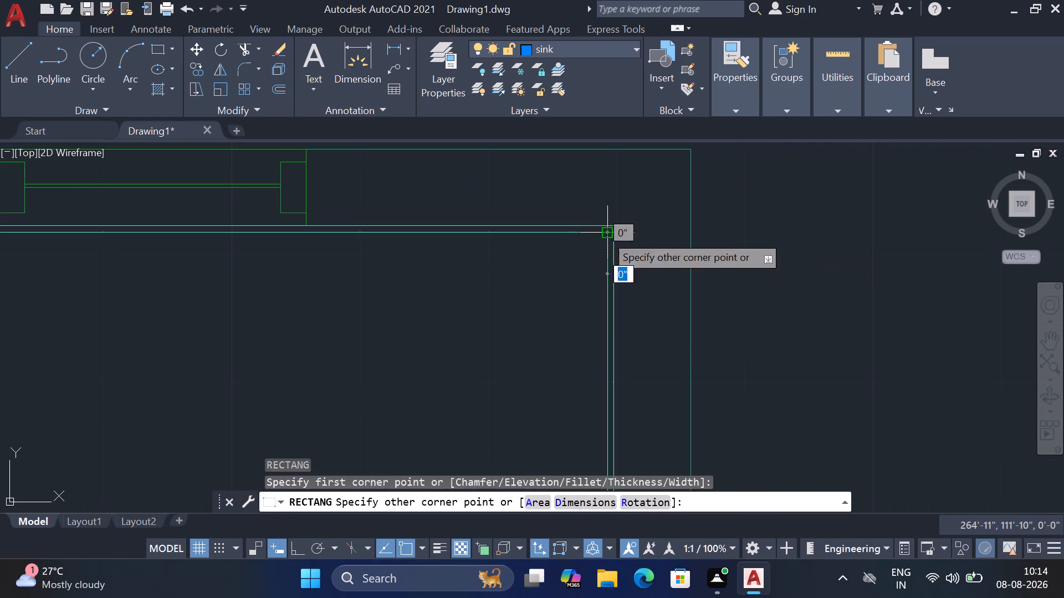
scroll(640, 209, "down", 4)
scroll(511, 388, "up", 3)
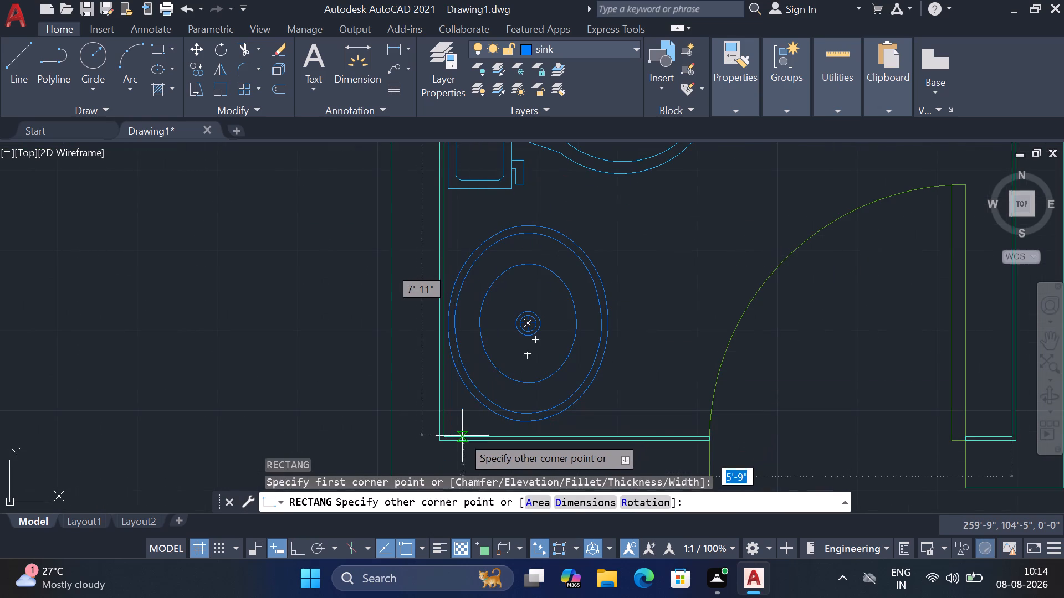
left_click(446, 434)
scroll(679, 384, "down", 2)
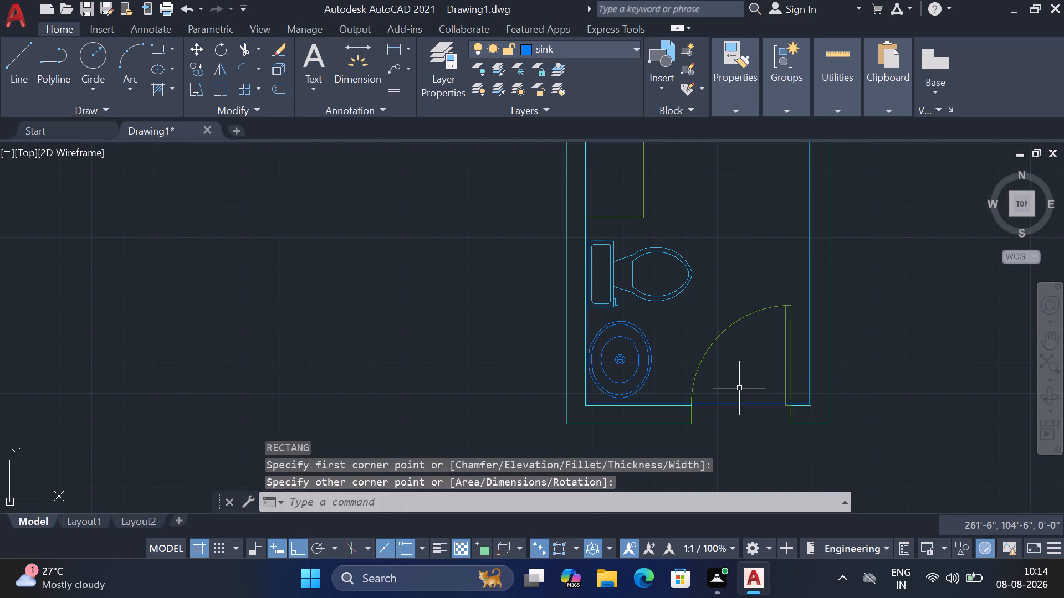
Move the new rectangle horizontally about 12'-5" to the right, clear of the bathroom plan.
left_click(739, 388)
left_click(723, 426)
middle_click_drag(741, 426, 550, 332)
key("m")
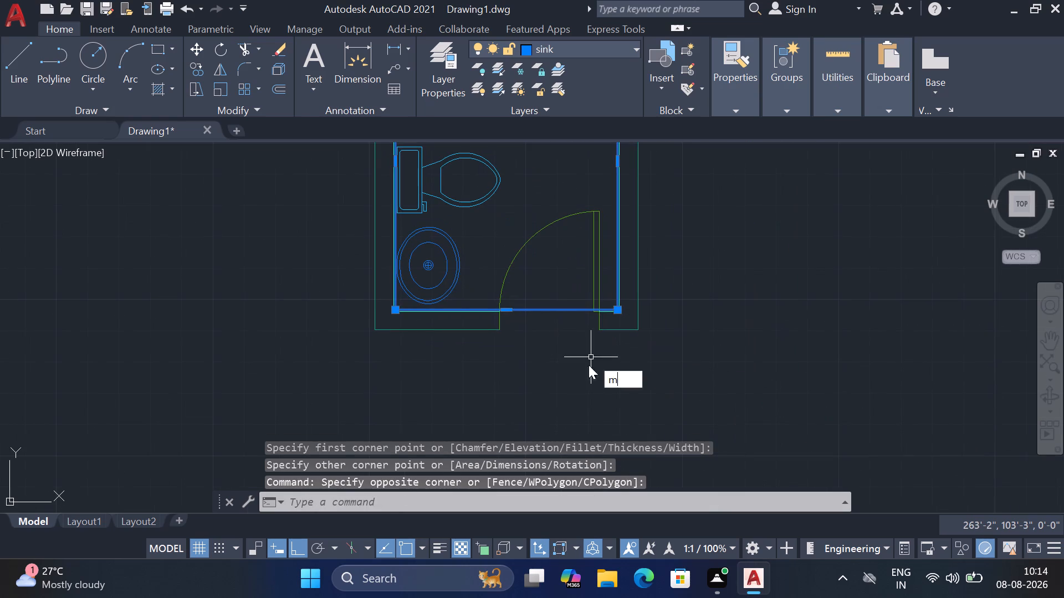
key("space")
left_click(572, 370)
middle_click_drag(912, 386, 518, 379)
scroll(580, 377, "down", 1)
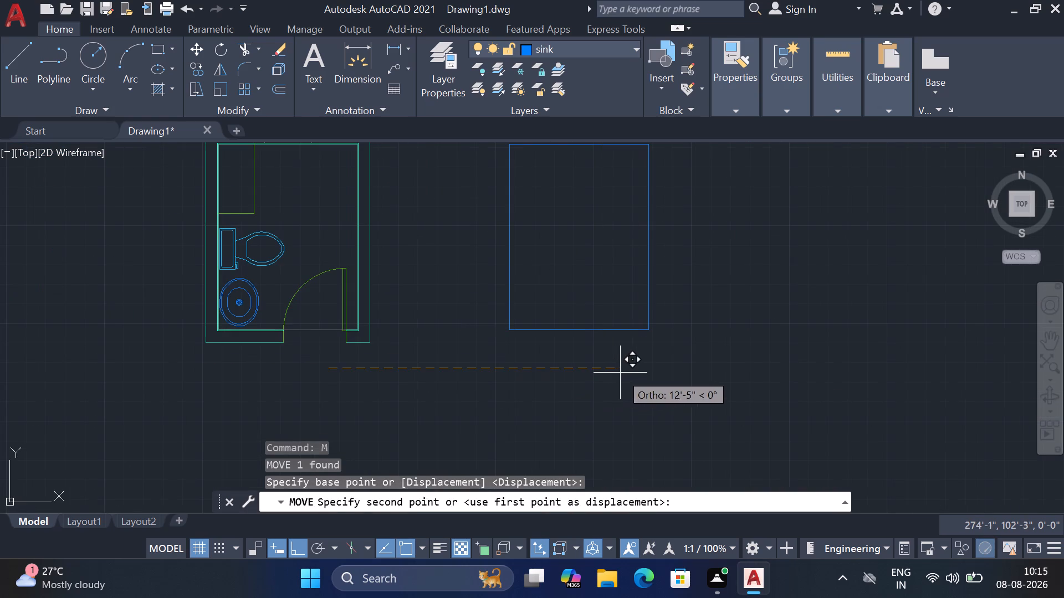
left_click(620, 373)
middle_click_drag(706, 267, 682, 342)
key("Escape")
Explode the moved rectangle into separate lines.
left_click(668, 199)
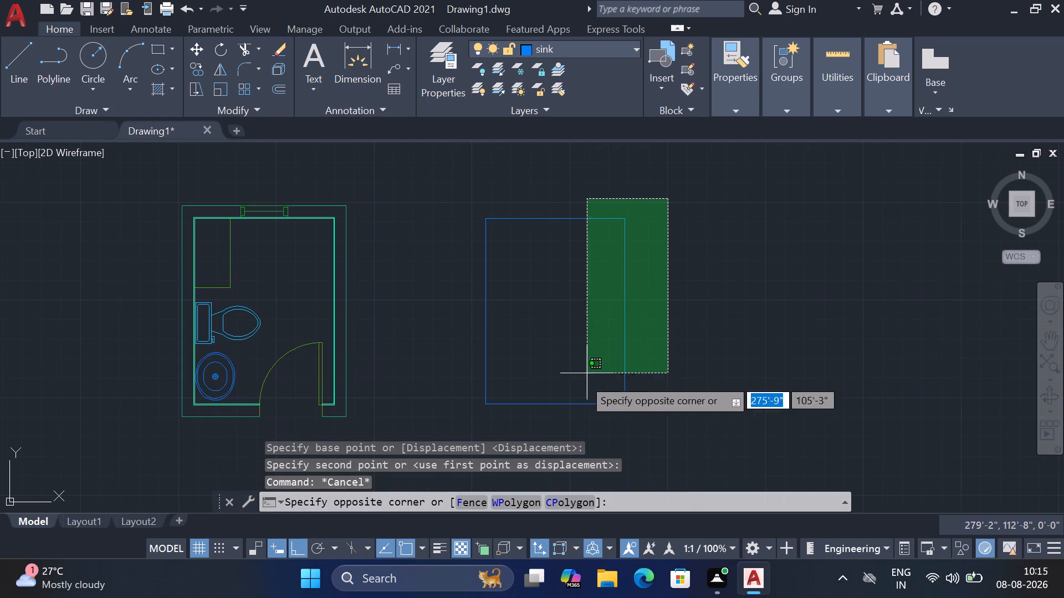
left_click(475, 415)
middle_click_drag(617, 360, 606, 336)
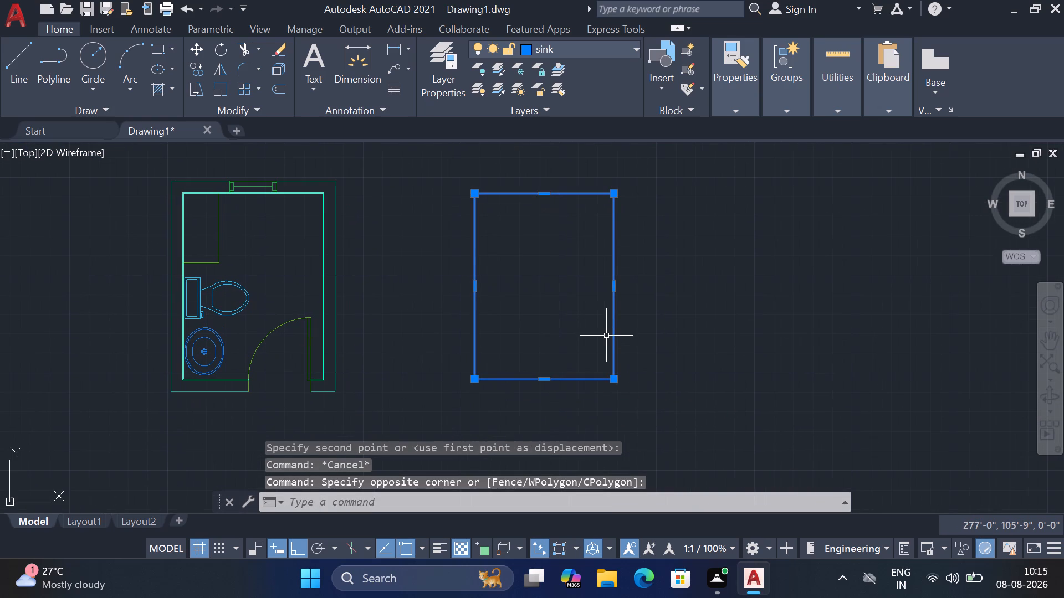
key("x")
key("Return")
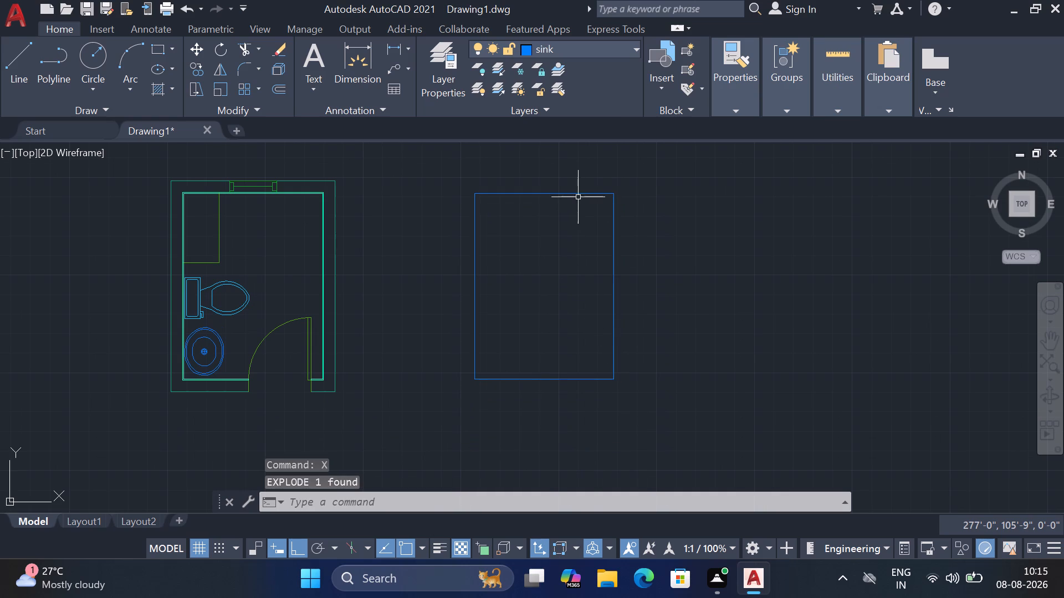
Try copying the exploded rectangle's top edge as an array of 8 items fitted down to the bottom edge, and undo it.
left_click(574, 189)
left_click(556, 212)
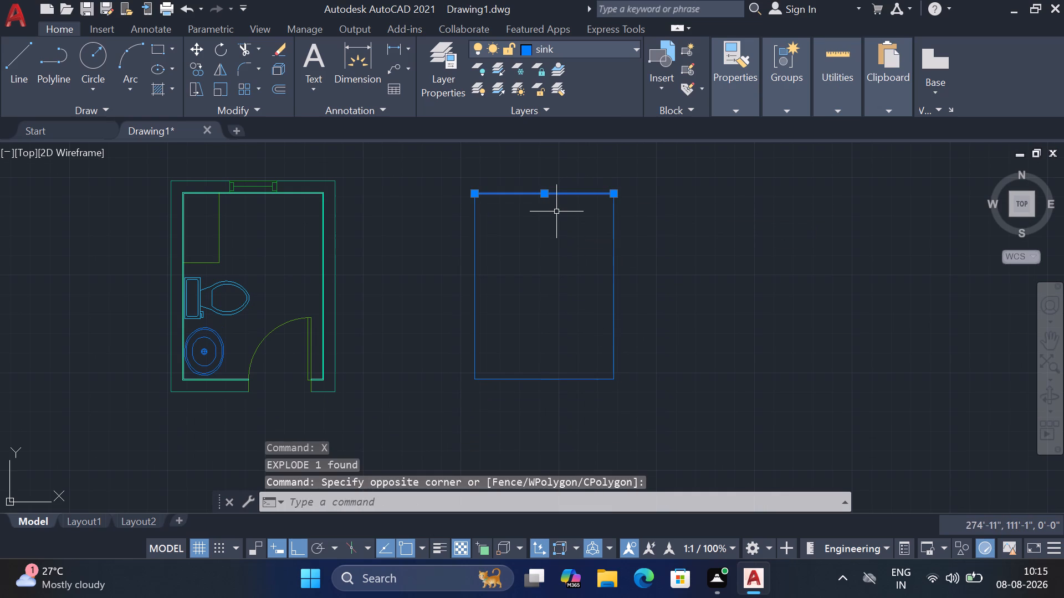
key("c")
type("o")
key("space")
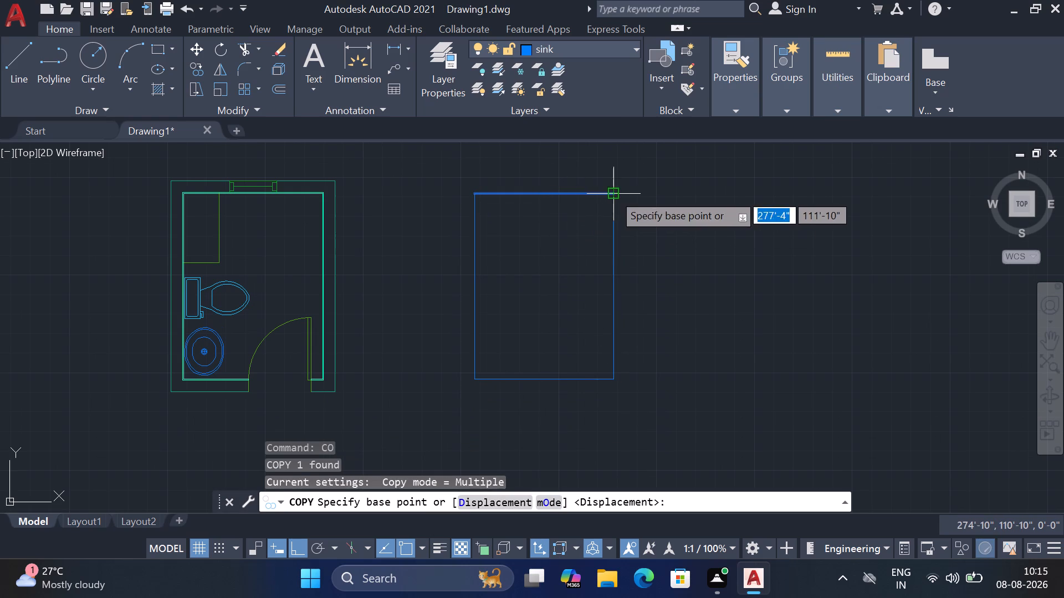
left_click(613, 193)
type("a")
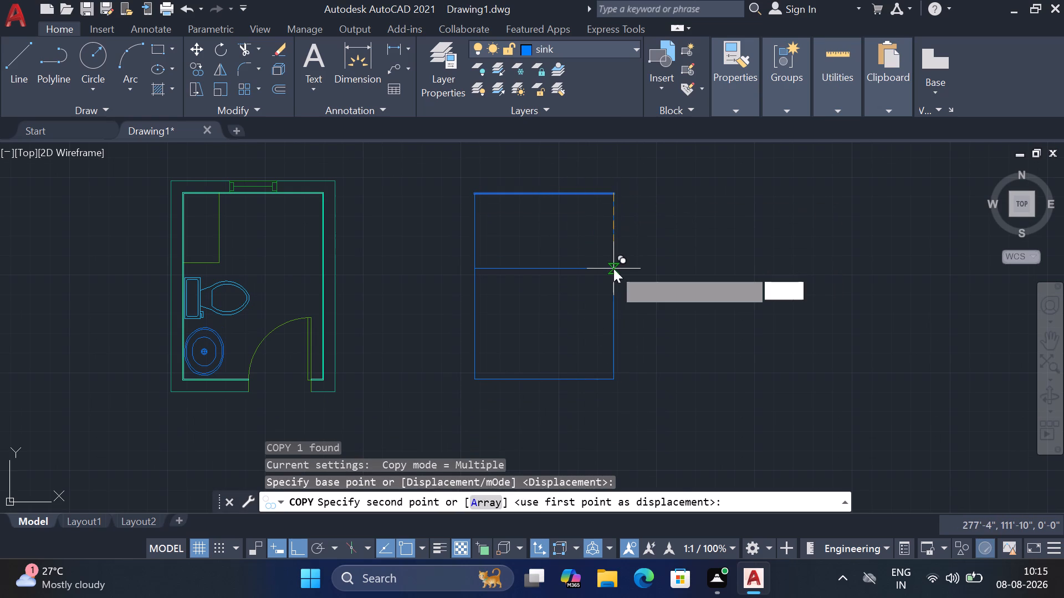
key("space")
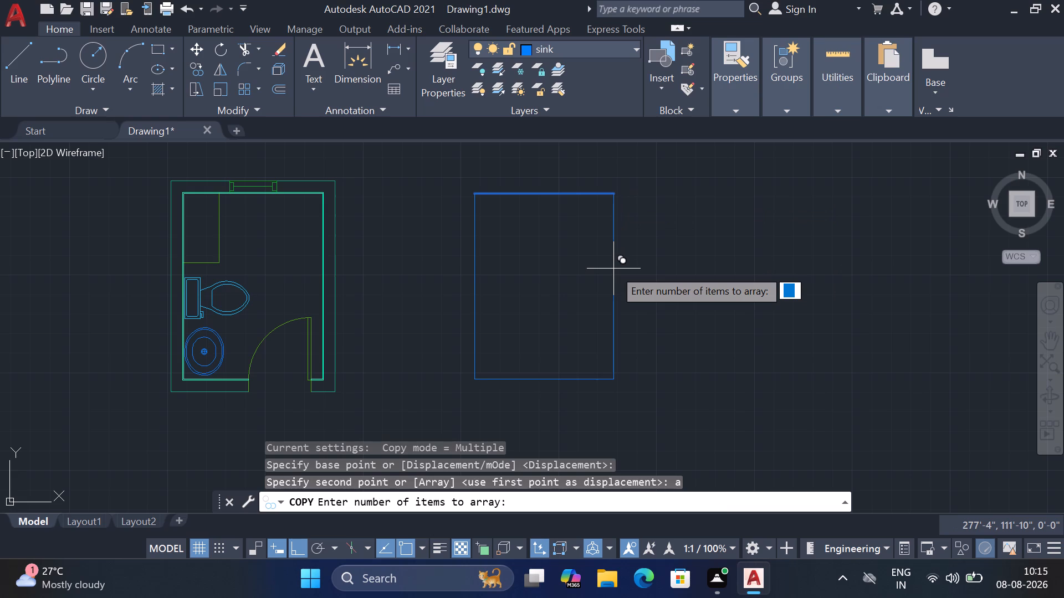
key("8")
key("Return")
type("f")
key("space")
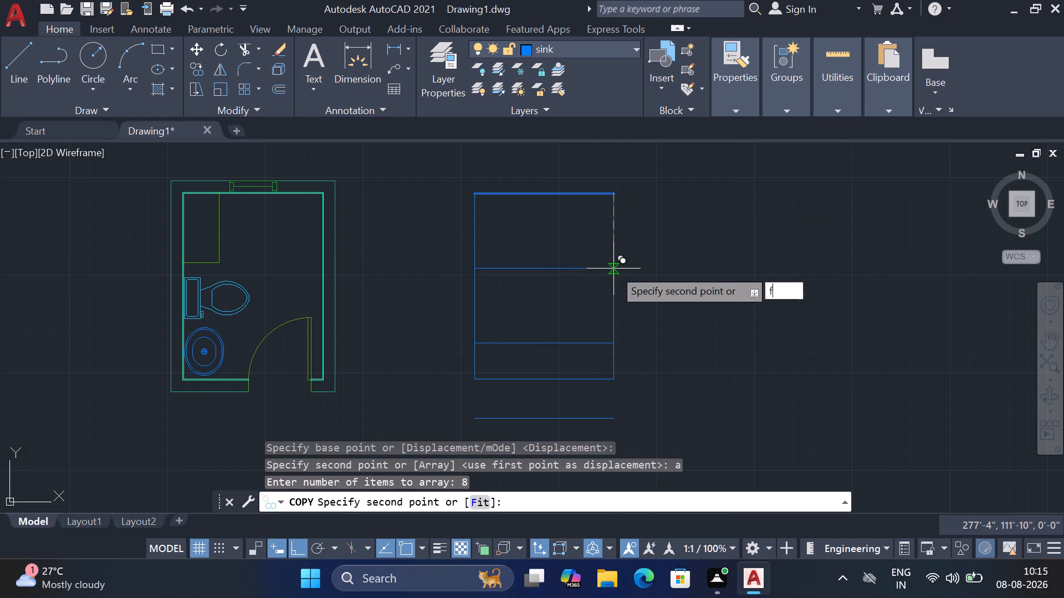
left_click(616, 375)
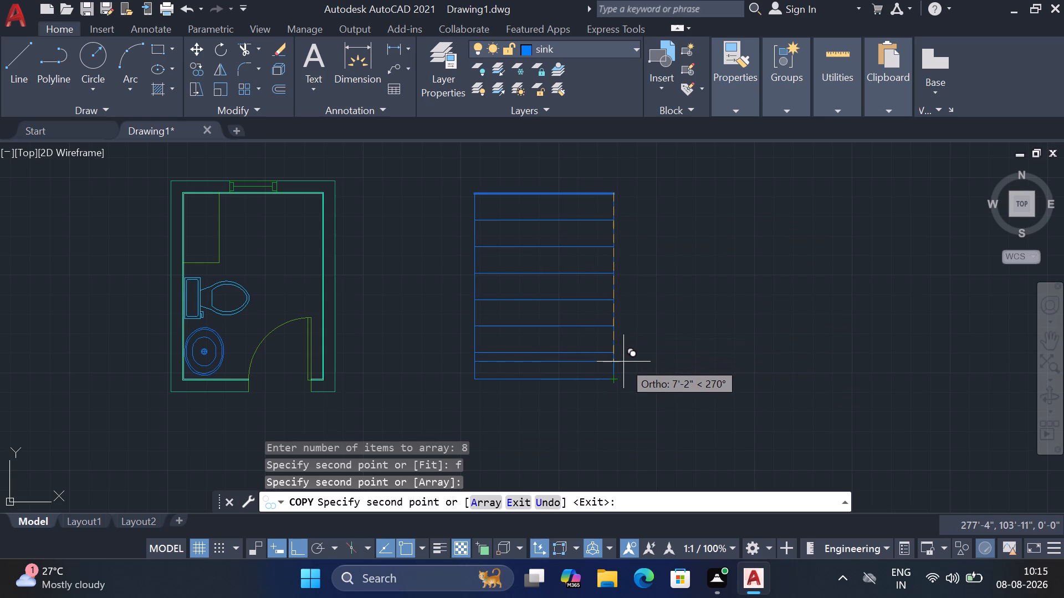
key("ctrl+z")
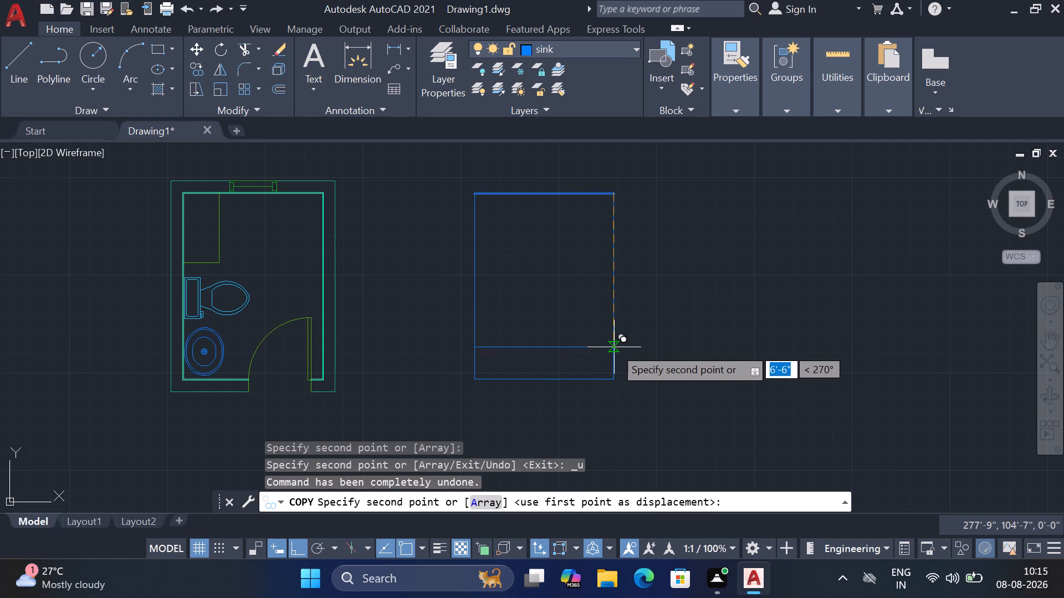
Array the copies of the rectangle's top edge as 9 items, fitted down to the bottom edge.
type("a")
key("space")
key("9")
key("space")
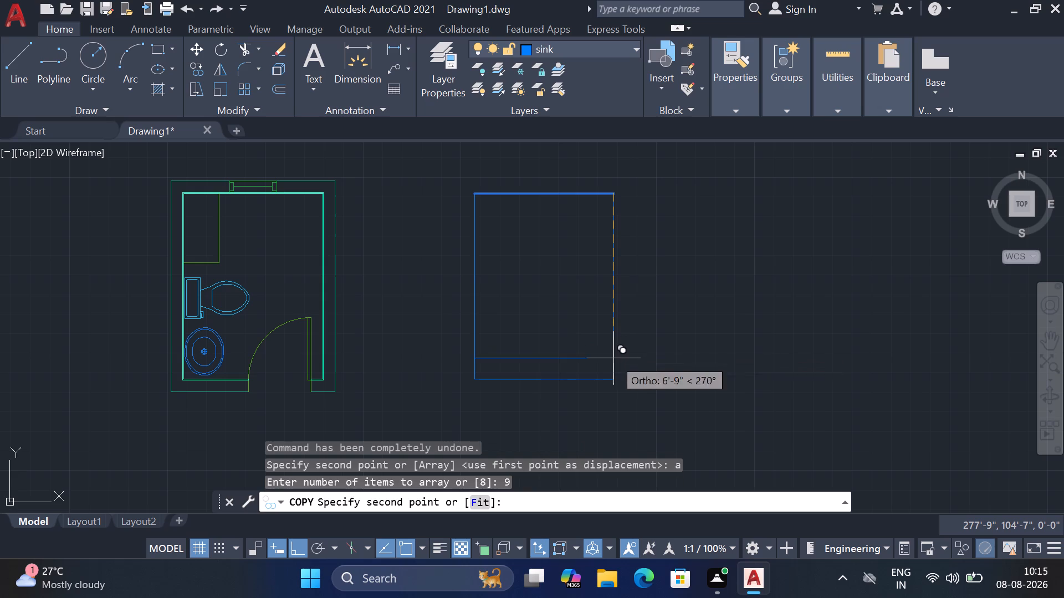
type("f")
key("space")
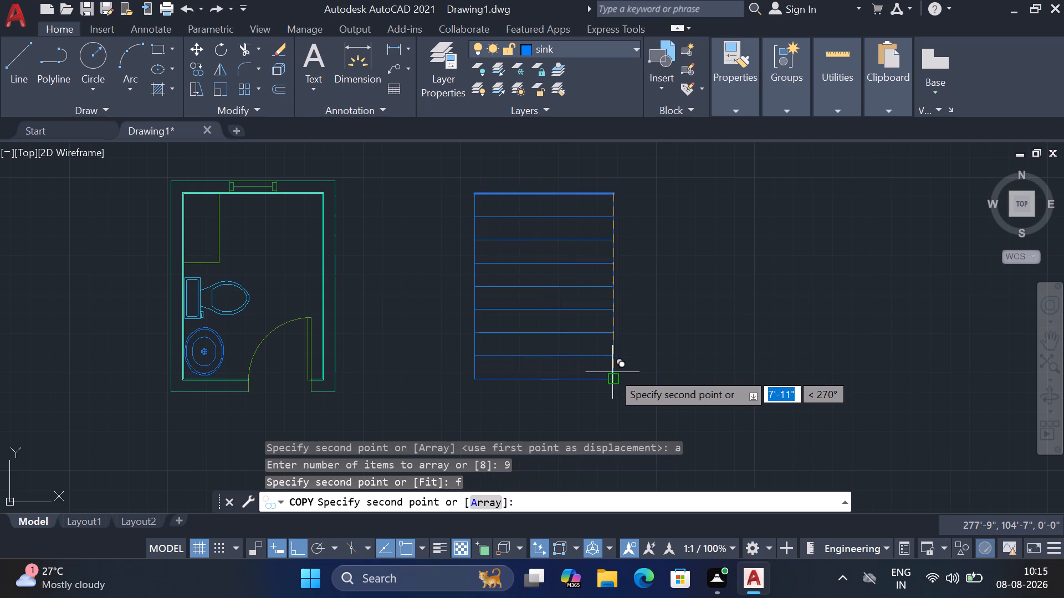
left_click(612, 378)
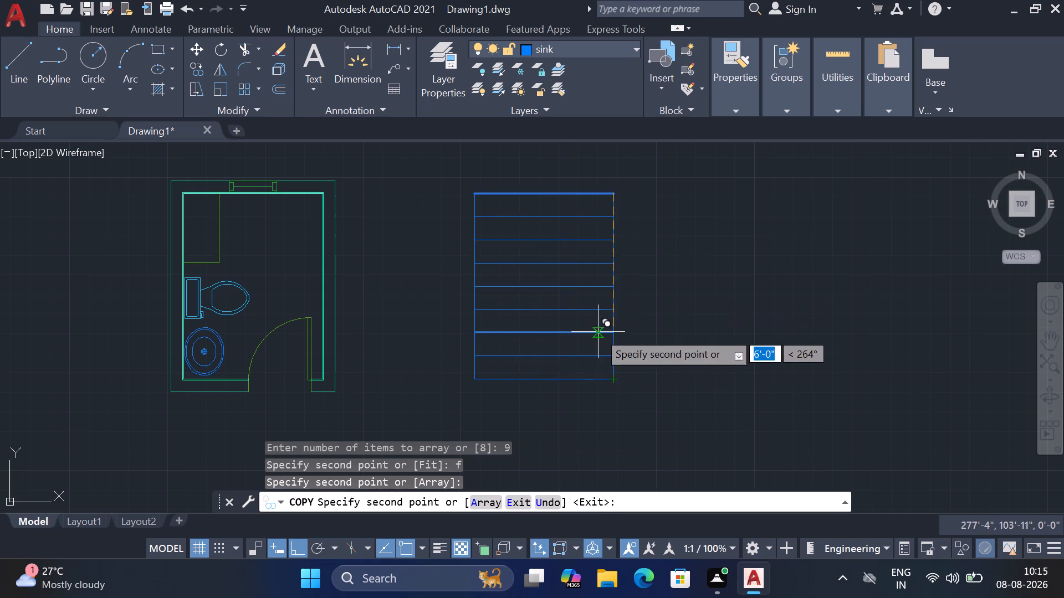
key("Escape")
Copy the rectangle's left edge as an array of 7 items, fitted across to the right edge.
left_click(444, 156)
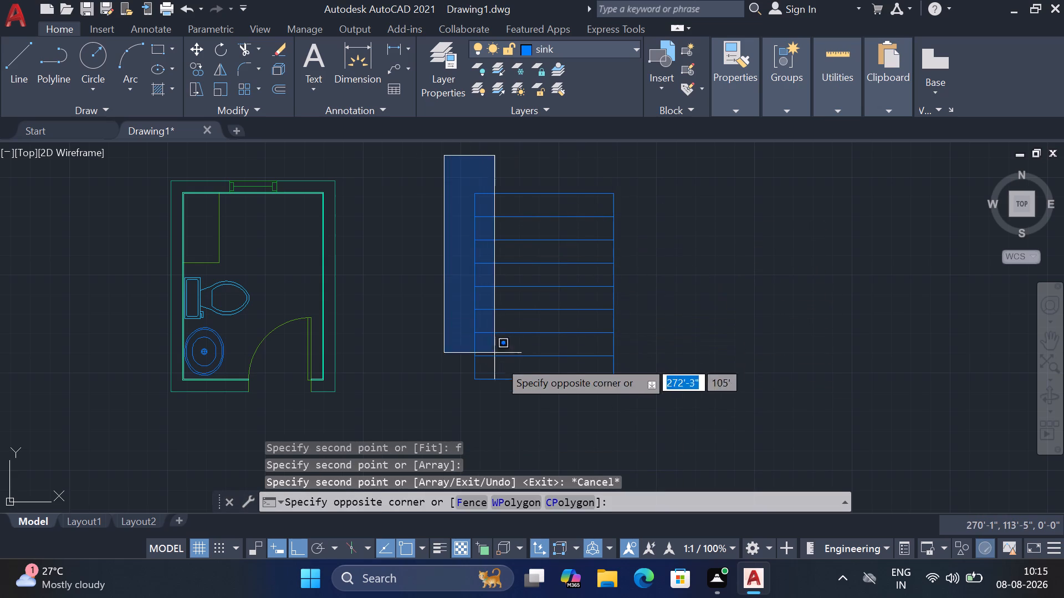
left_click(498, 395)
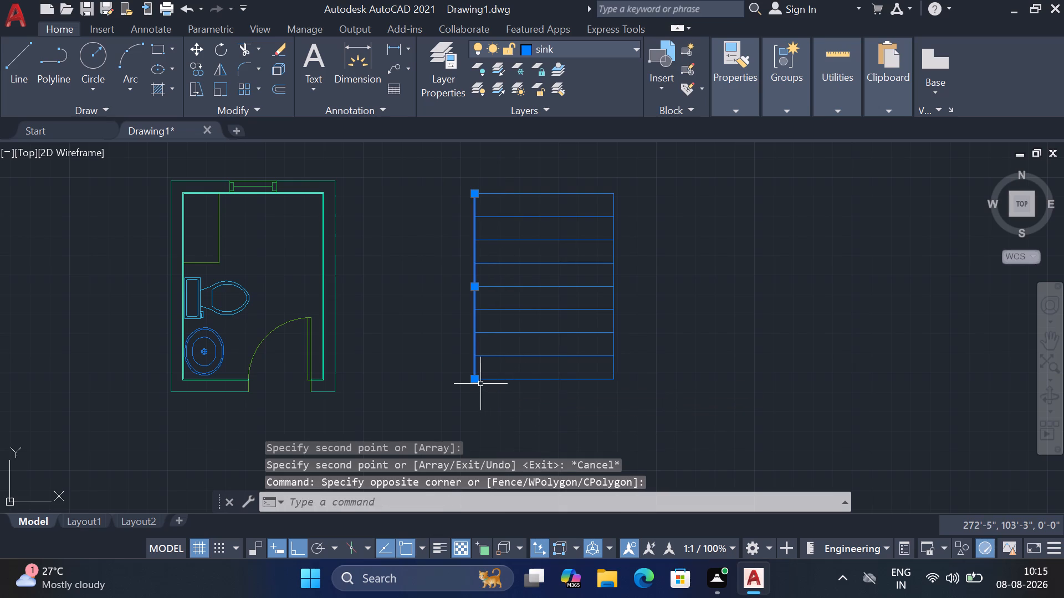
key("c")
type("o")
key("space")
left_click(475, 383)
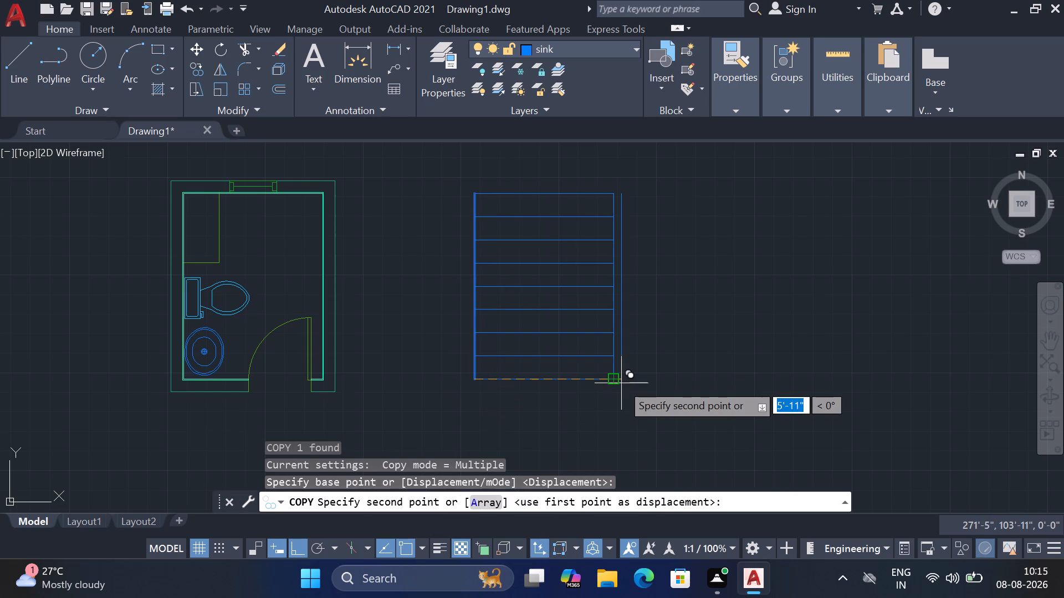
type("a")
key("space")
type("7")
key("space")
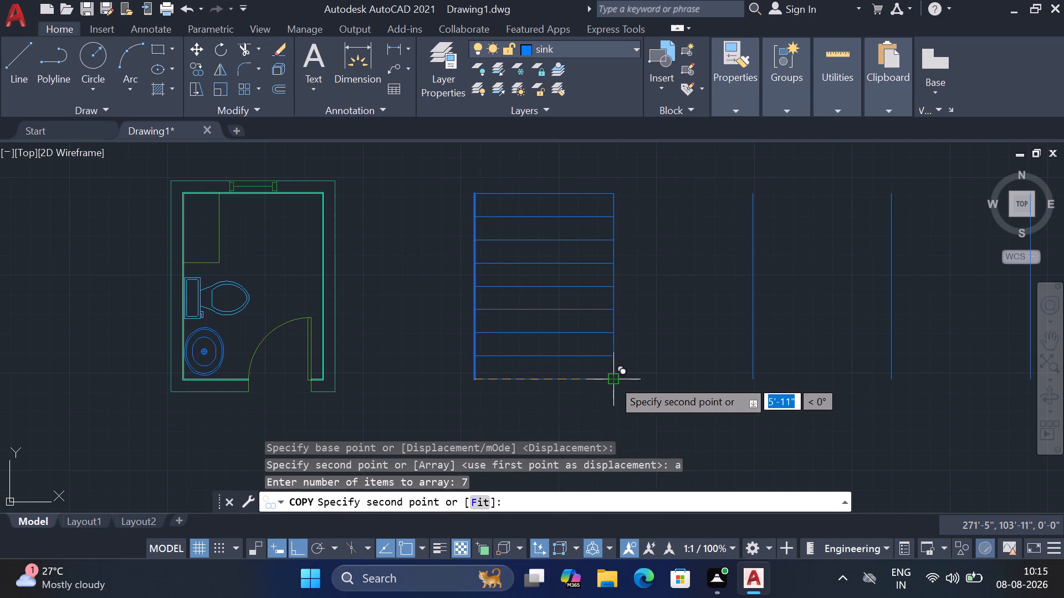
type("f")
key("space")
left_click(608, 378)
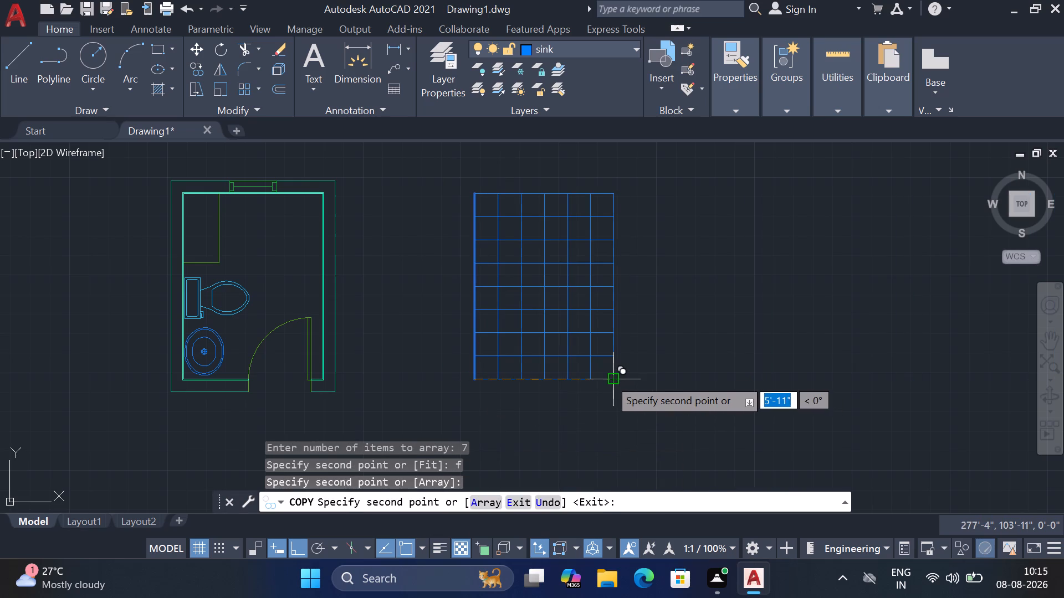
key("Escape")
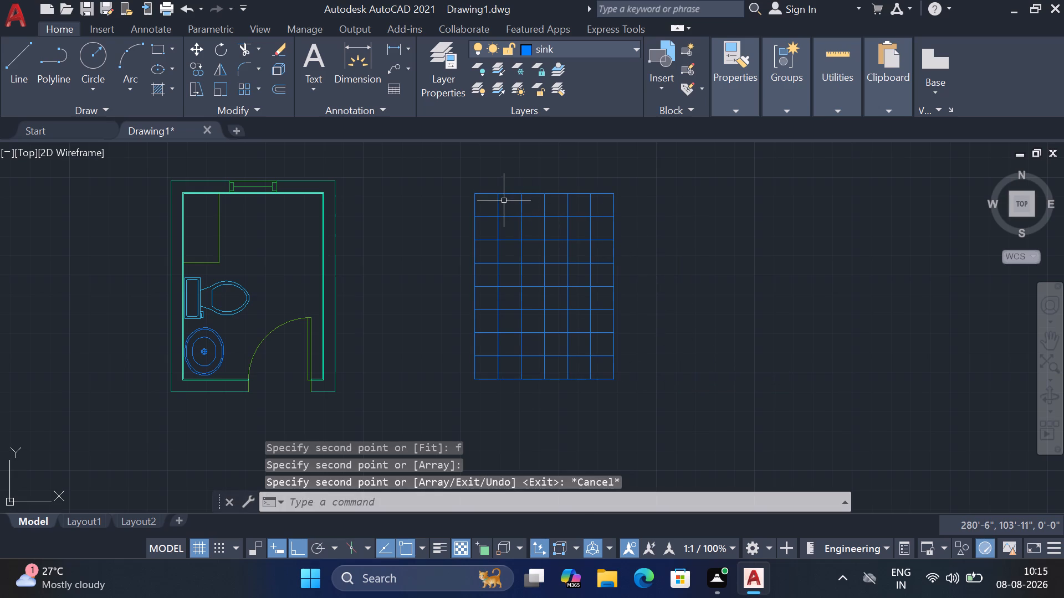
Assign all lines of the grid to the tiles layer.
left_click(446, 169)
left_click(676, 402)
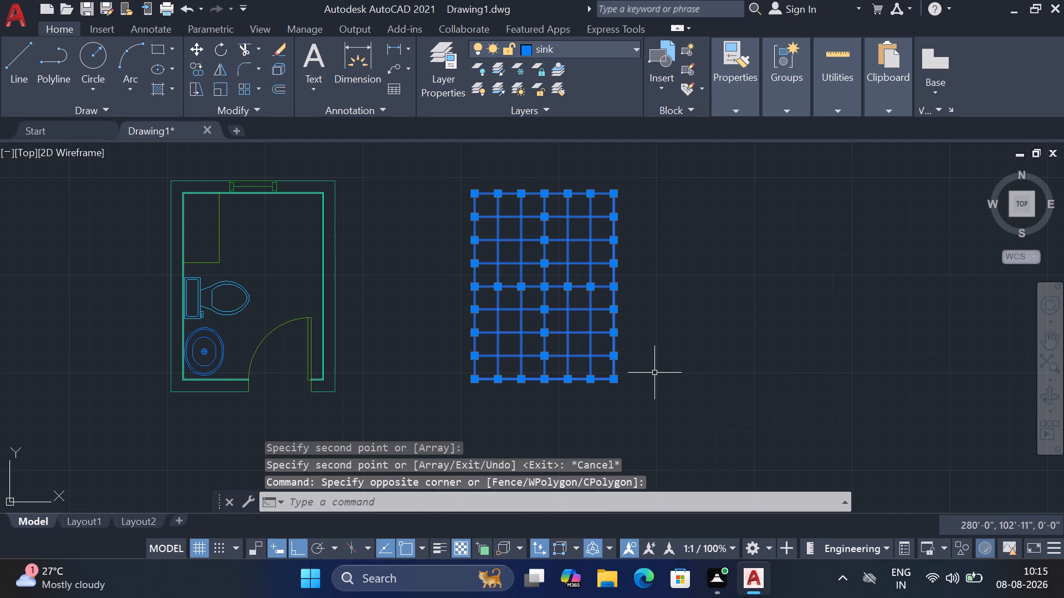
left_click(561, 45)
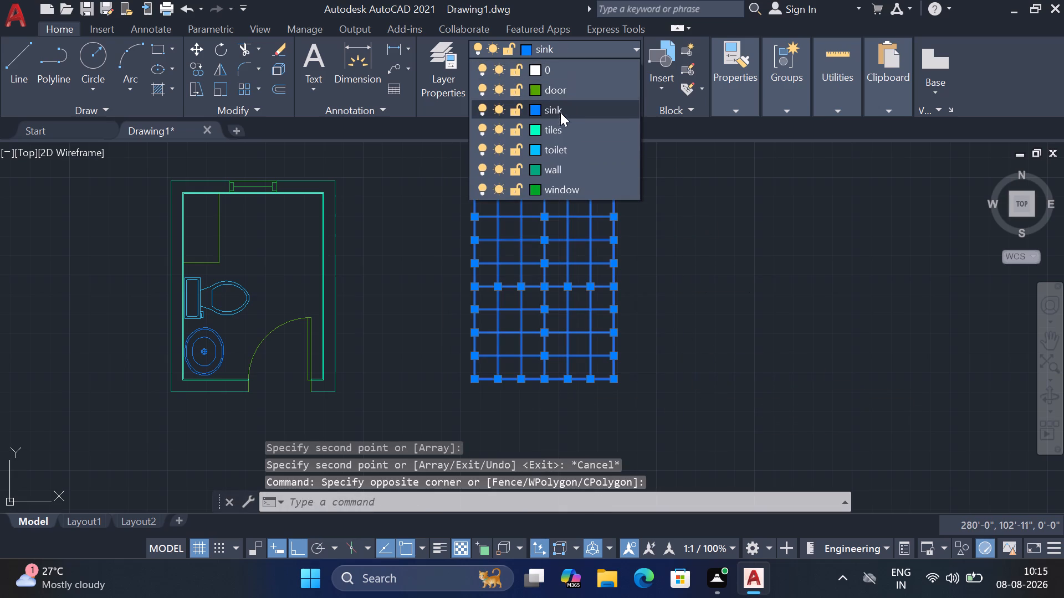
left_click(557, 127)
key("Escape")
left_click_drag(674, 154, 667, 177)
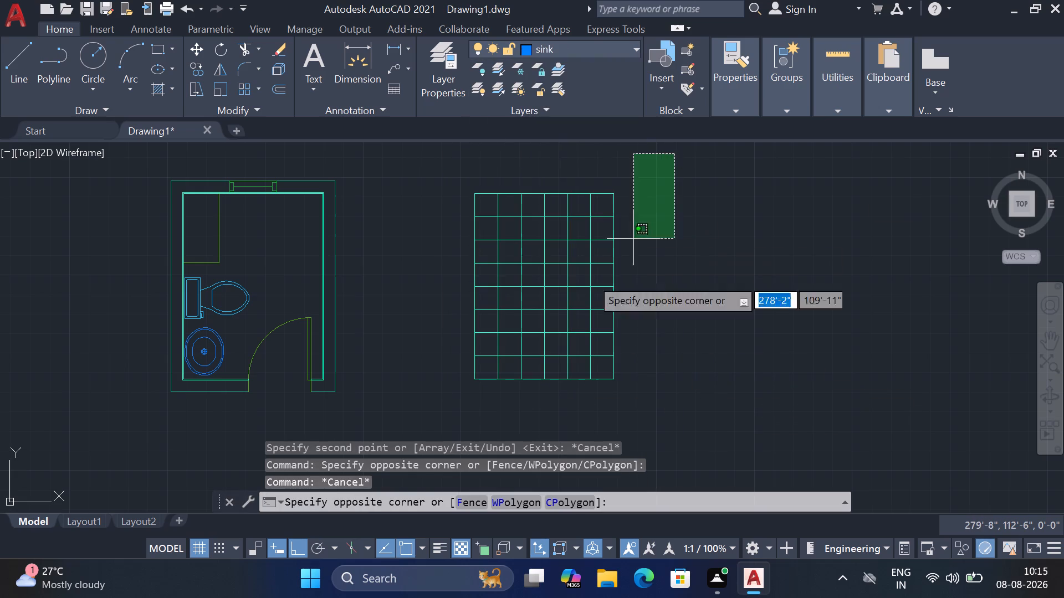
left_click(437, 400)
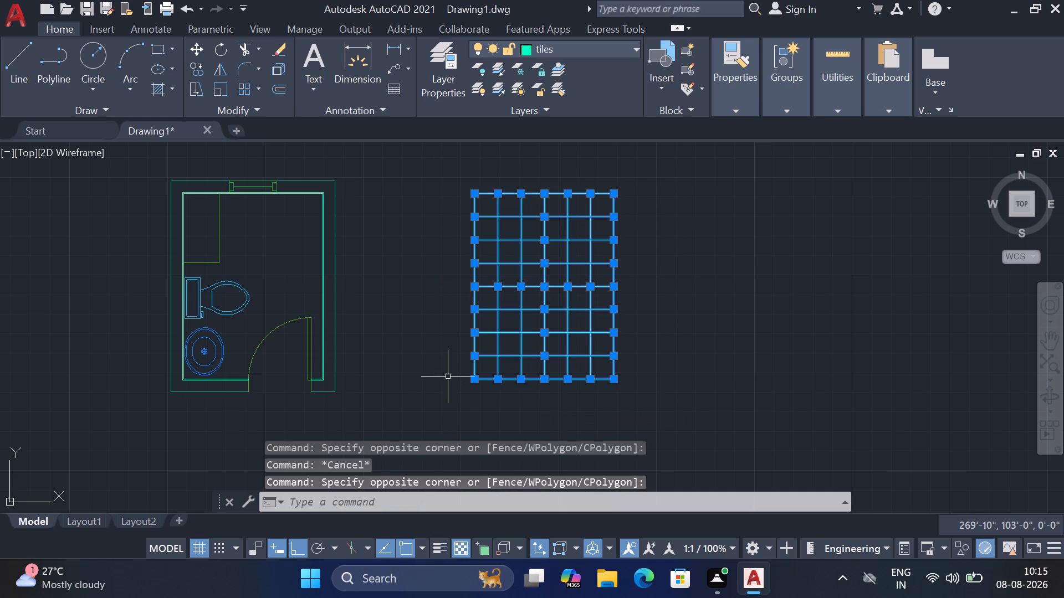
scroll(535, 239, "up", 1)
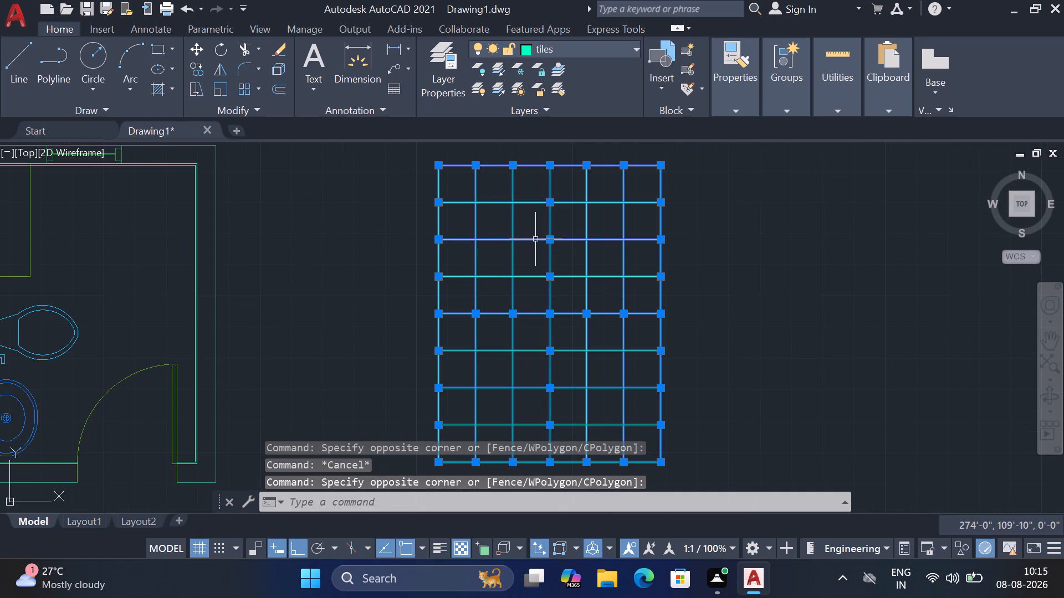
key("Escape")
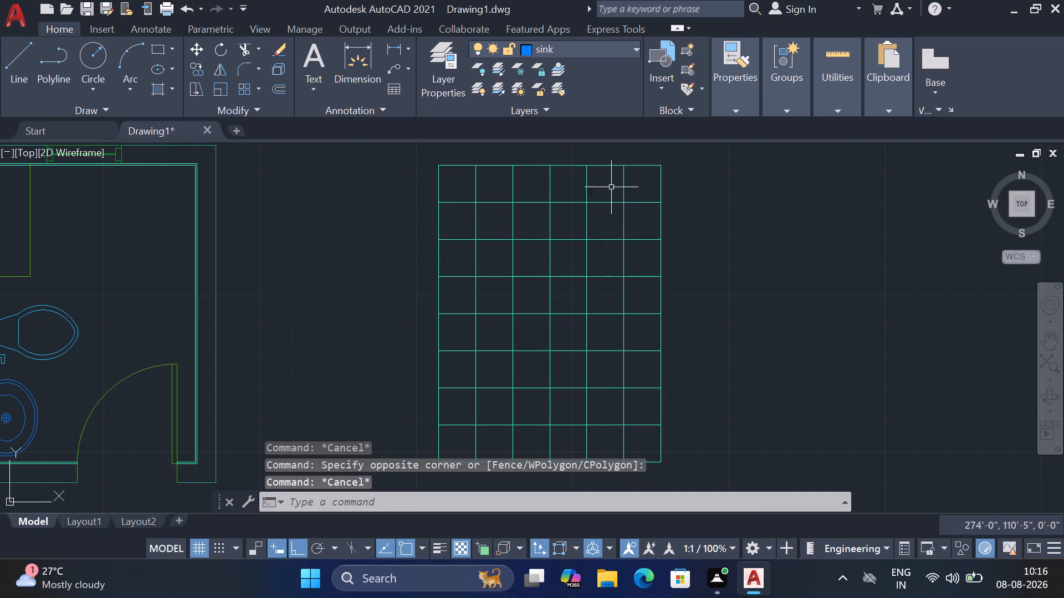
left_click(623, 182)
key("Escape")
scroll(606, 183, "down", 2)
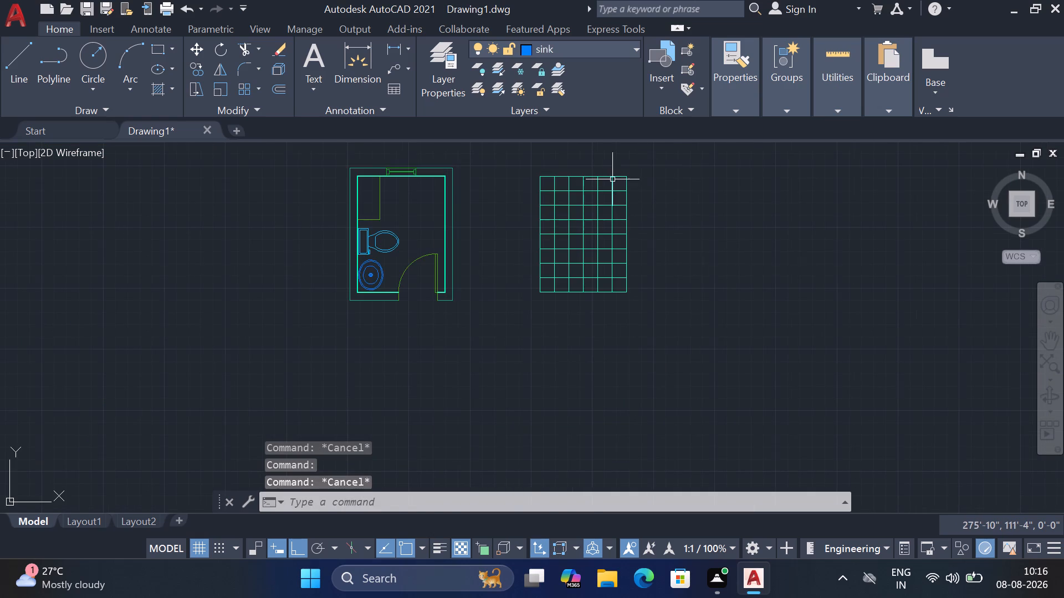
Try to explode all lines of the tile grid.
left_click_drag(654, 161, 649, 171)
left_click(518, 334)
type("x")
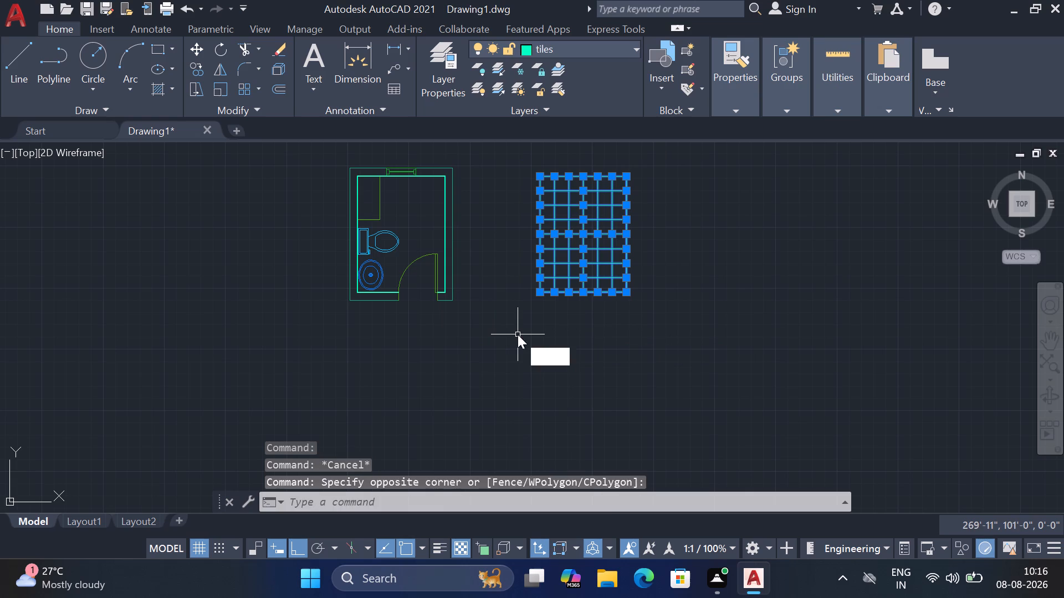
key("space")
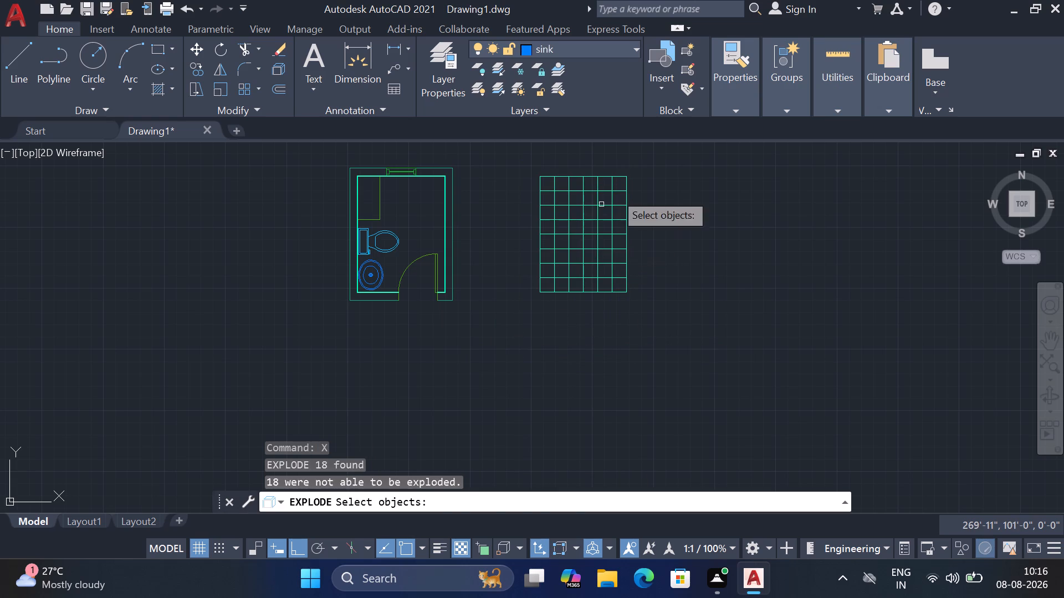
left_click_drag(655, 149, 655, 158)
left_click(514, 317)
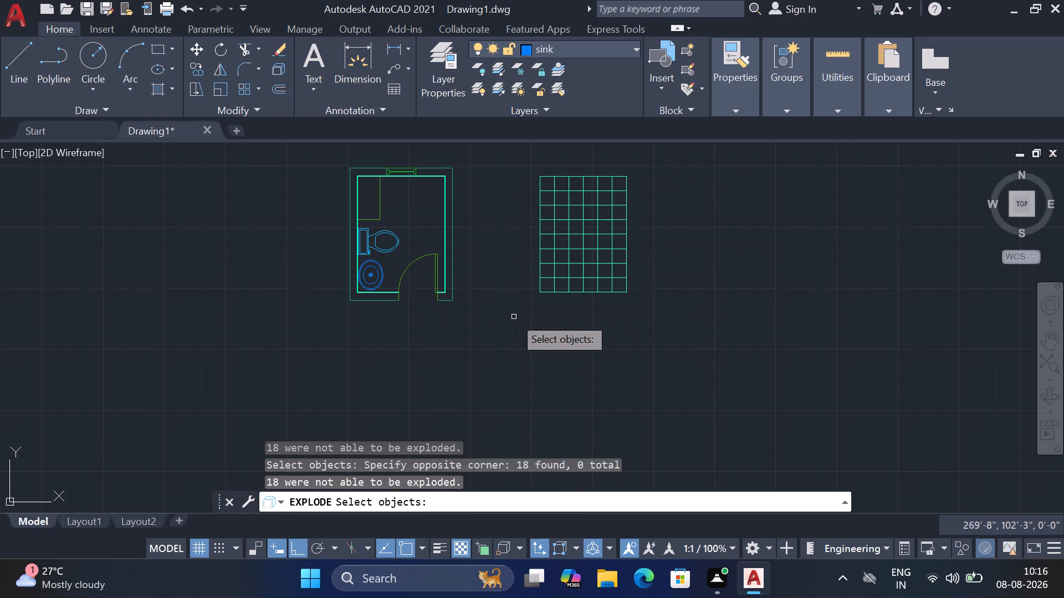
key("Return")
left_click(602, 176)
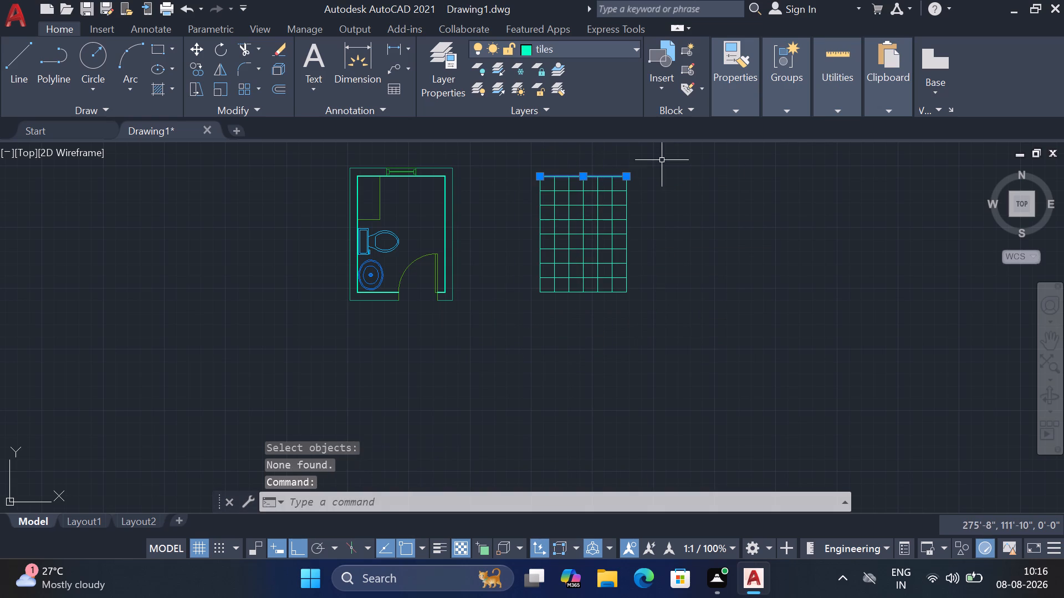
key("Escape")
Join the lines of the tile grid and check the top edge by selecting it.
left_click_drag(667, 156, 662, 182)
left_click(509, 358)
type("j")
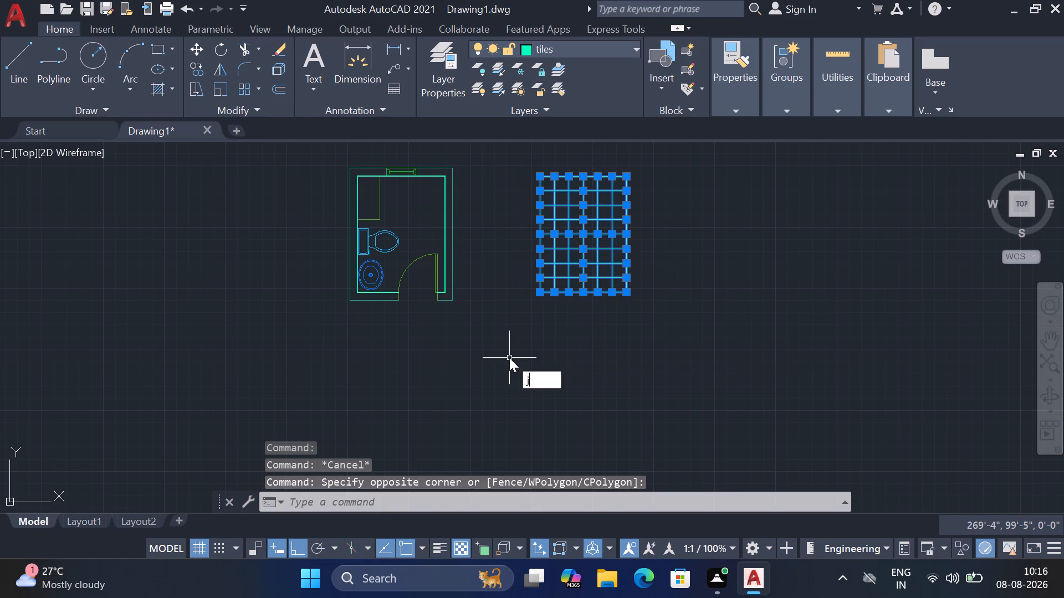
key("space")
left_click(598, 177)
key("Escape")
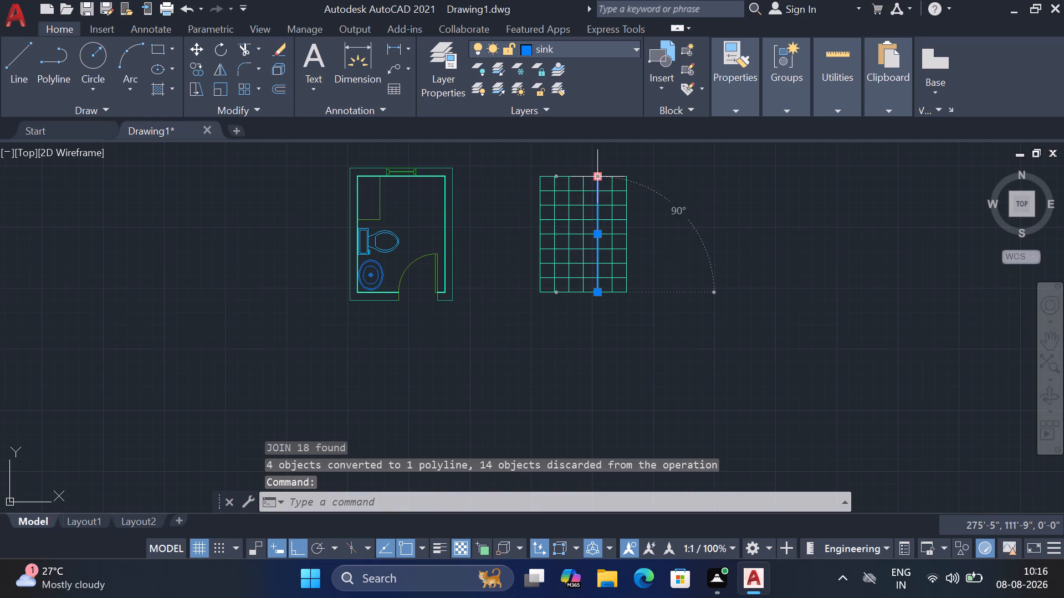
left_click(606, 176)
key("Escape")
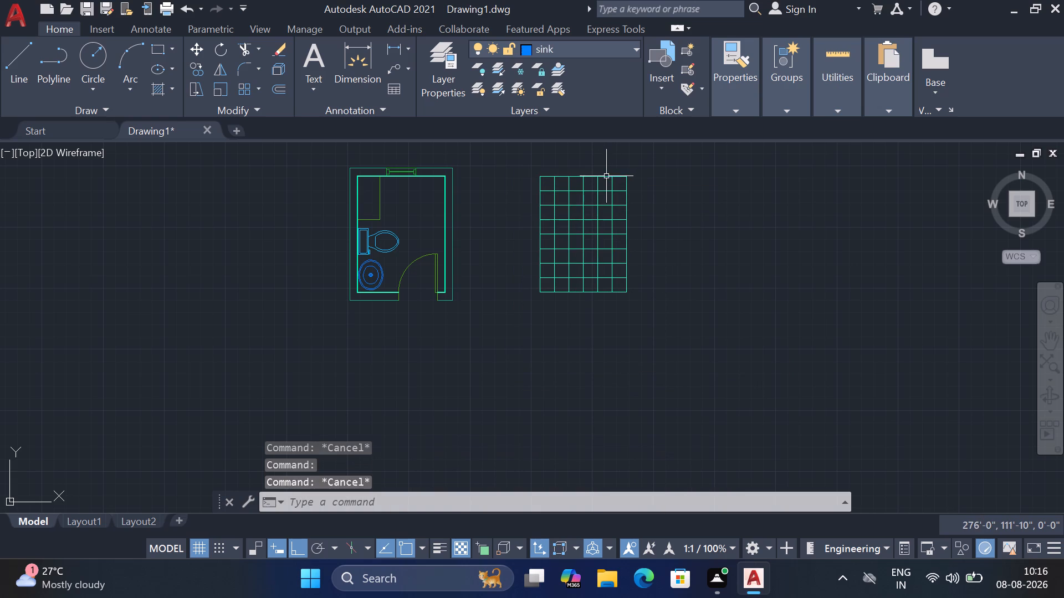
Group all objects of the tile grid into one unnamed group.
left_click_drag(656, 160, 656, 167)
left_click(524, 337)
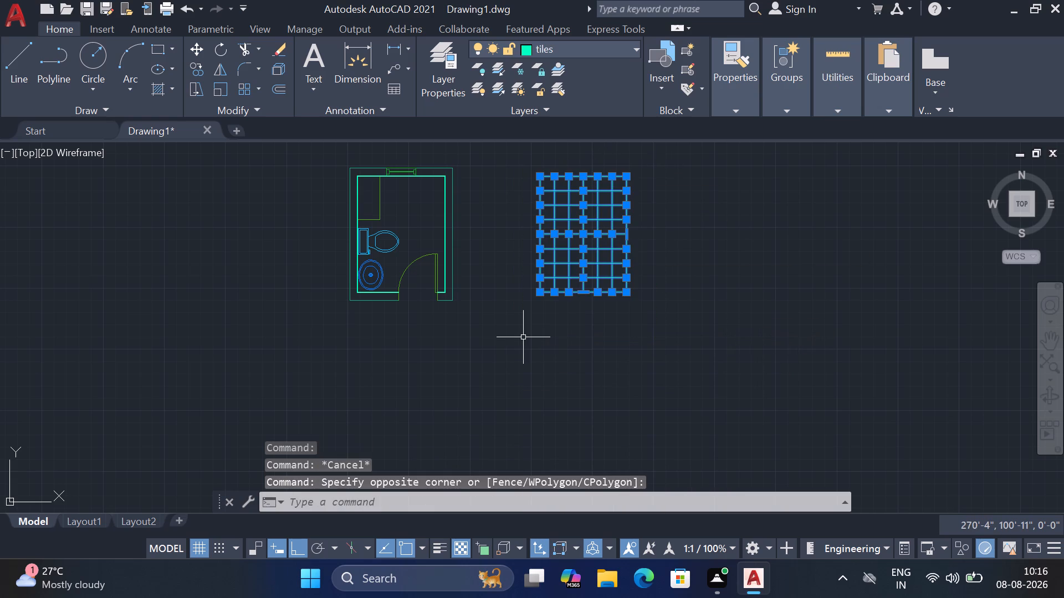
key("g")
key("space")
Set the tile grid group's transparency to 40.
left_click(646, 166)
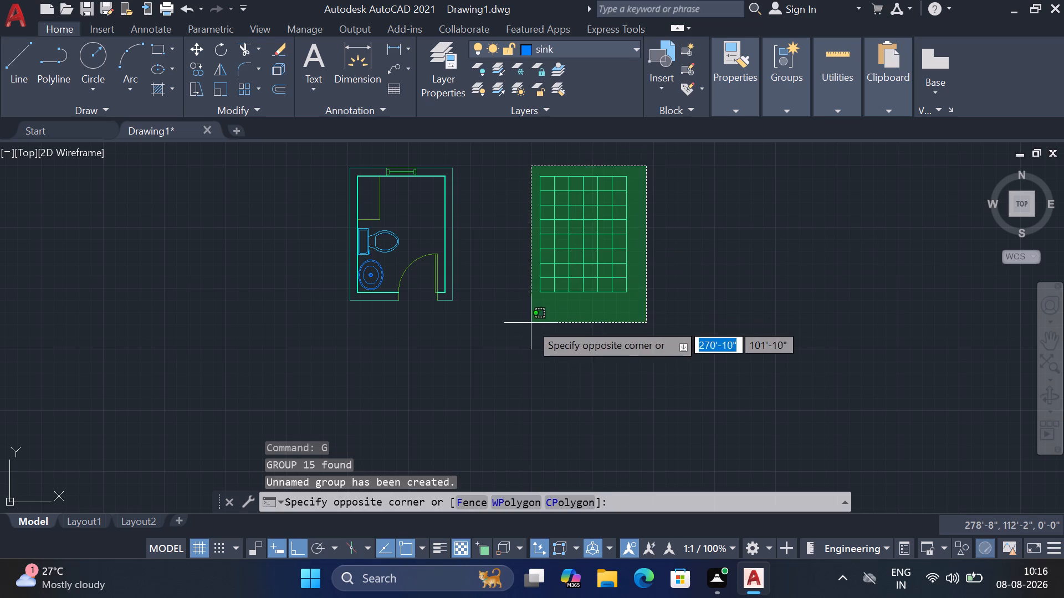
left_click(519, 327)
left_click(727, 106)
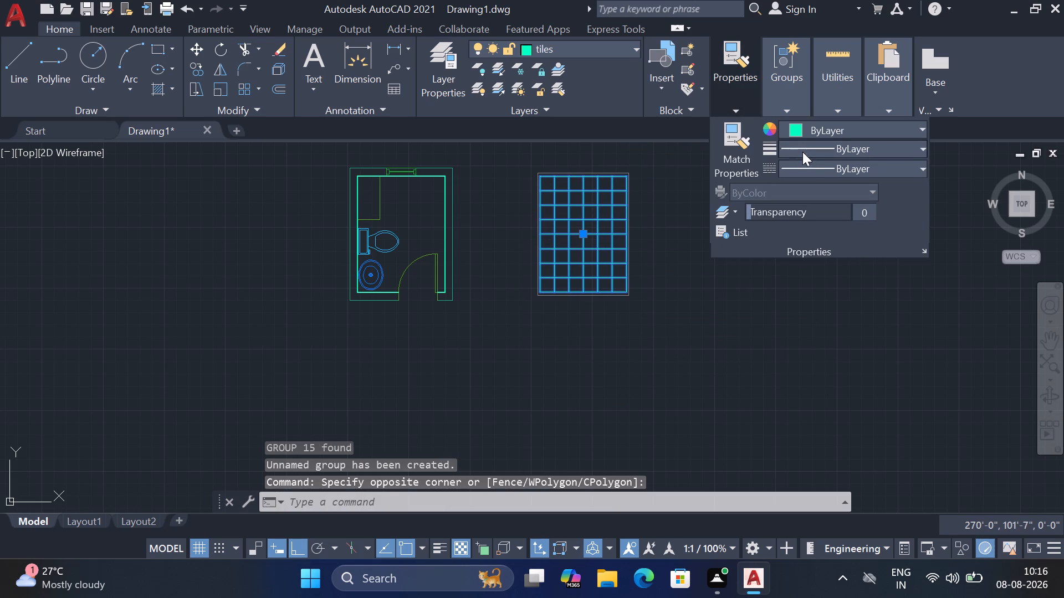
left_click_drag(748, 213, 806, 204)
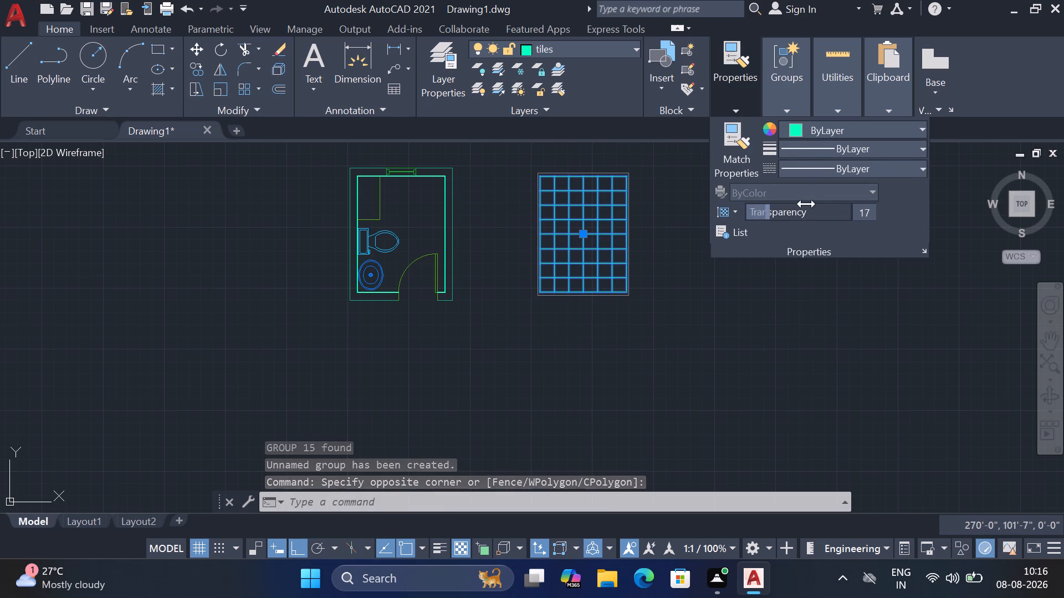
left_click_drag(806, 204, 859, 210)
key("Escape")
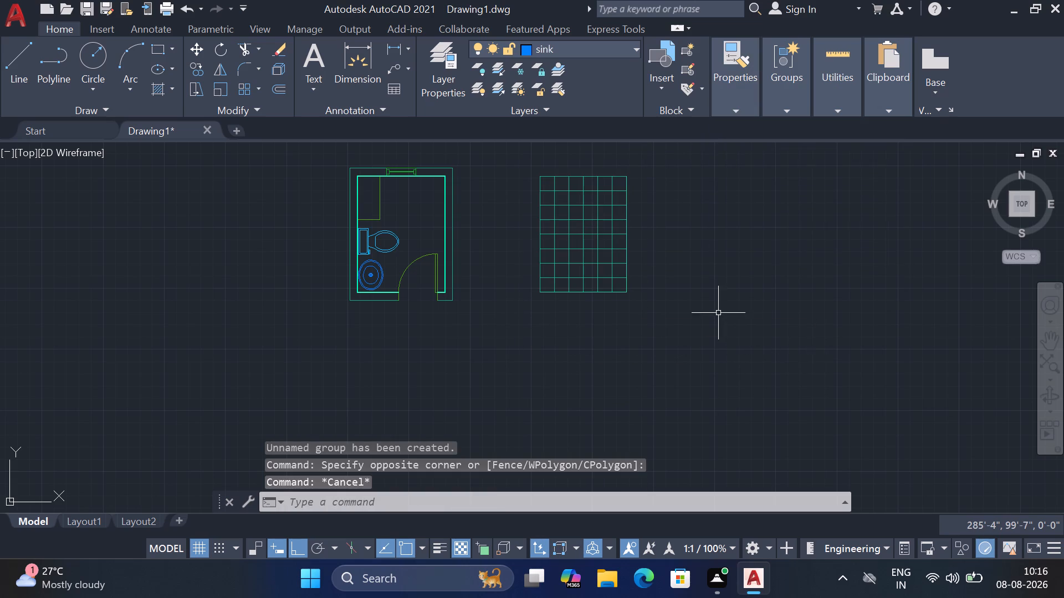
Set the tile grid group's transparency to 46.
left_click(666, 158)
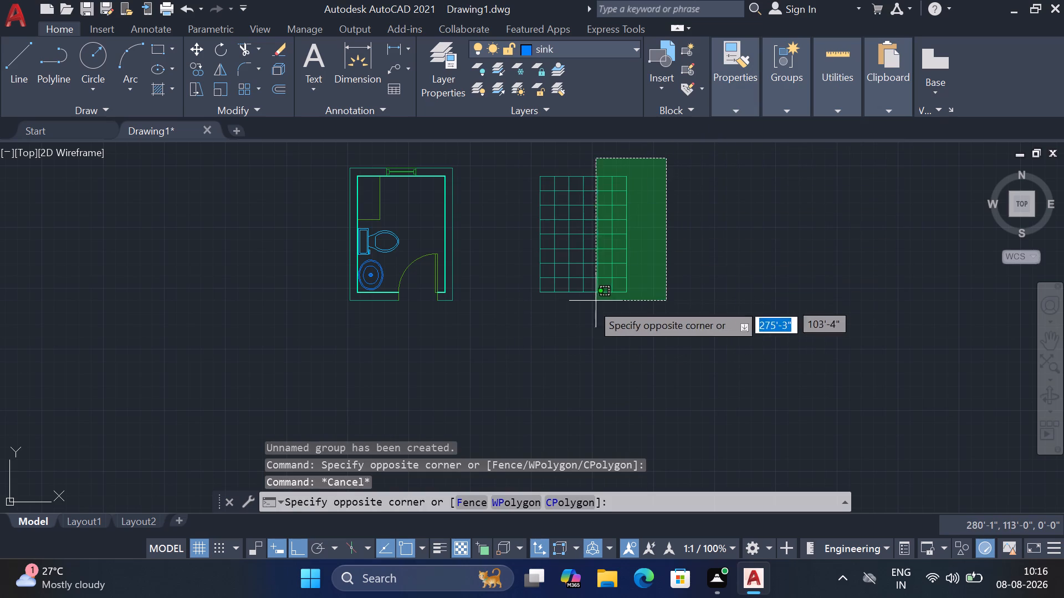
left_click(499, 342)
left_click(739, 103)
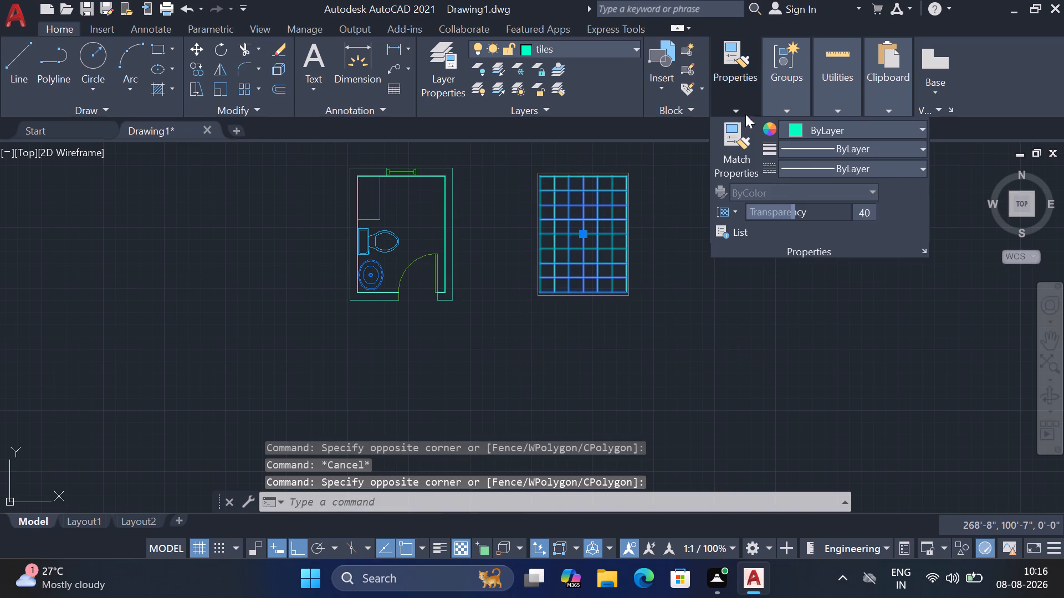
left_click_drag(796, 215, 816, 212)
key("Escape")
key("space")
key("Escape")
Move the tile grid group by its bottom-right corner onto the matching inner corner of the wall lining in the bathroom plan.
left_click_drag(654, 162, 654, 178)
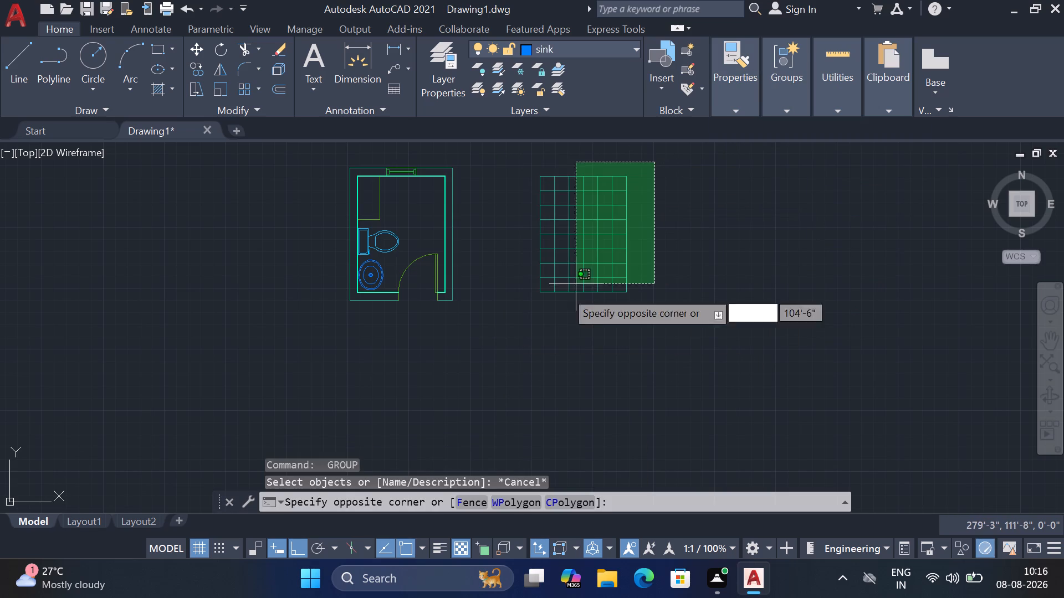
left_click(495, 337)
type("m")
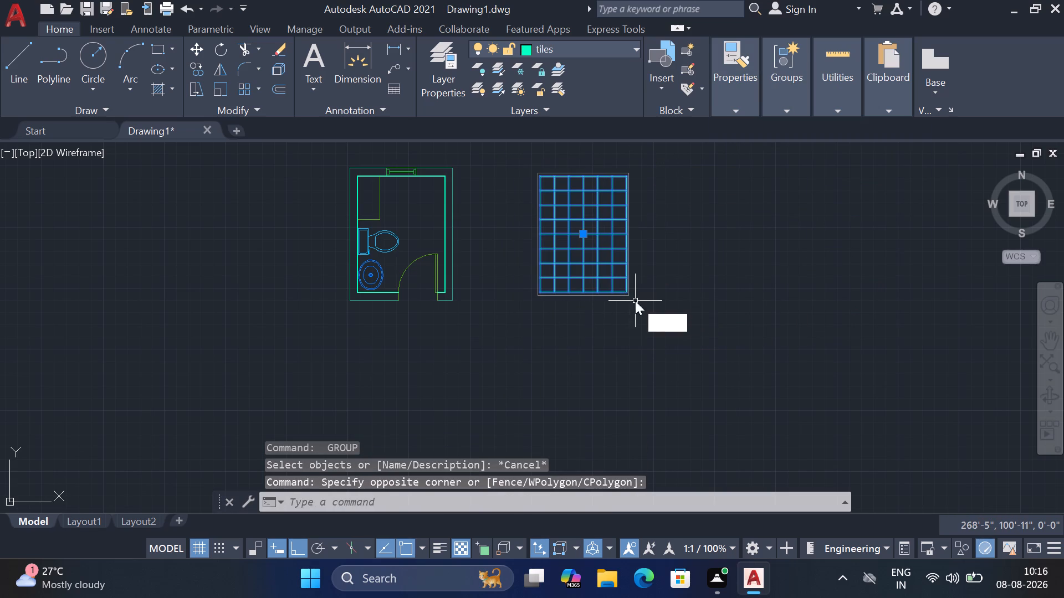
key("space")
scroll(628, 293, "up", 4)
left_click(618, 285)
scroll(726, 271, "down", 2)
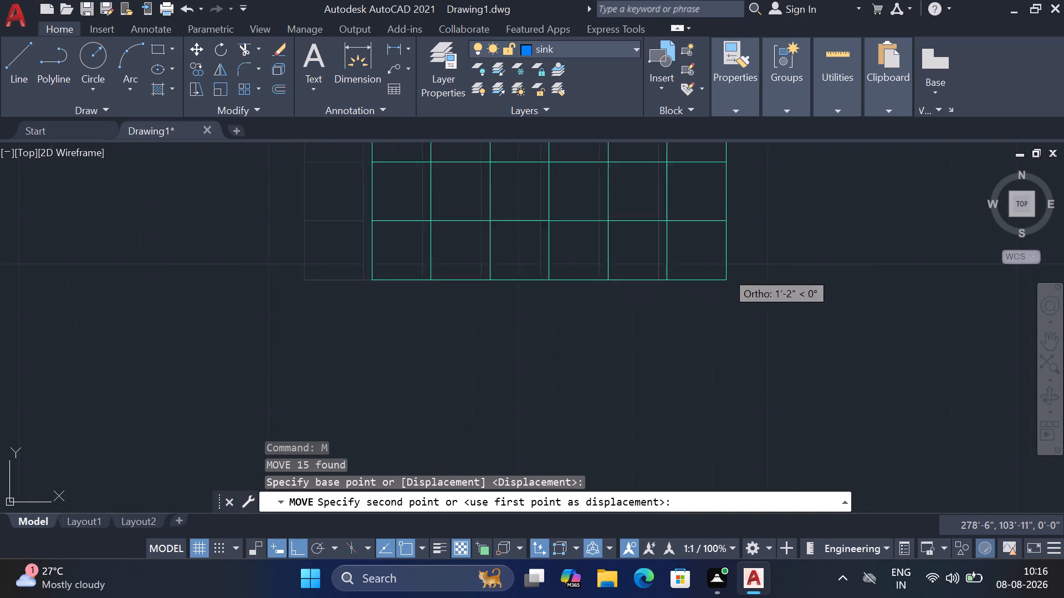
scroll(230, 258, "up", 3)
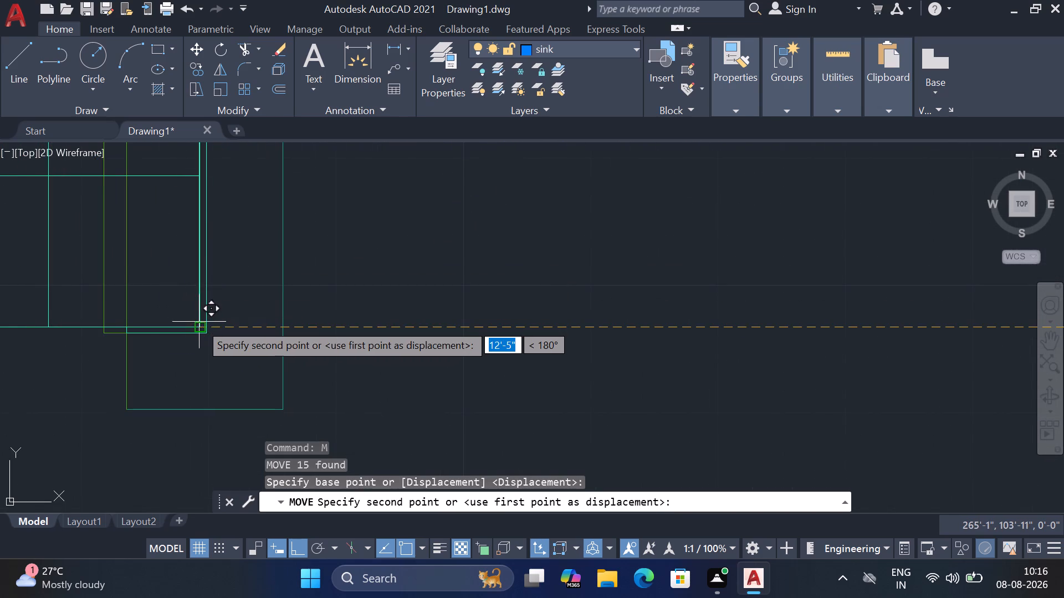
left_click(199, 323)
Trim the horizontal tile line crossing the upper part of the toilet tank between the tank's inner and outer outlines on the bowl side.
scroll(677, 309, "down", 4)
scroll(538, 296, "up", 3)
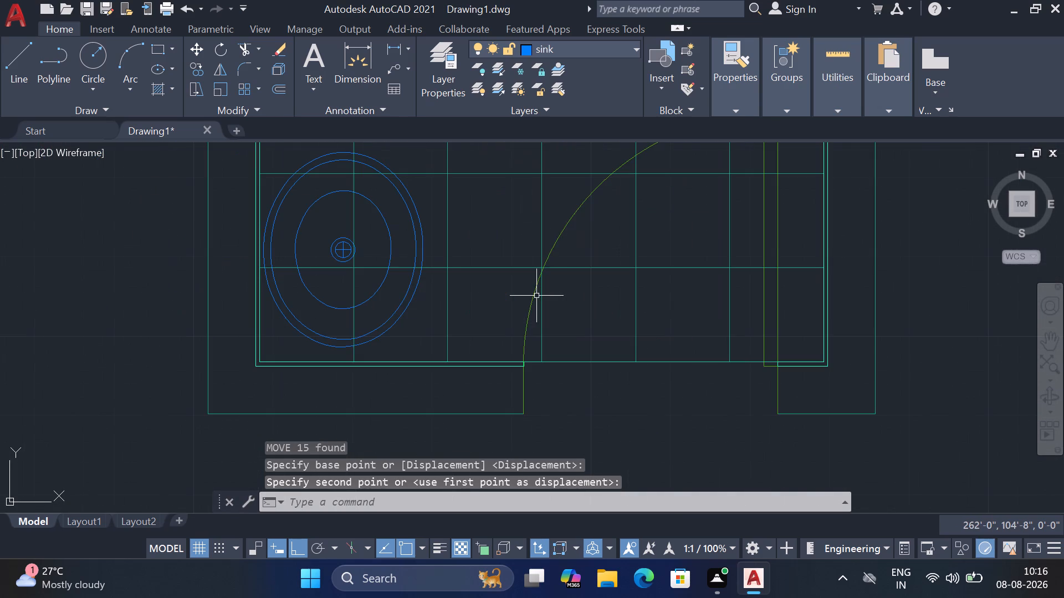
scroll(559, 334, "down", 3)
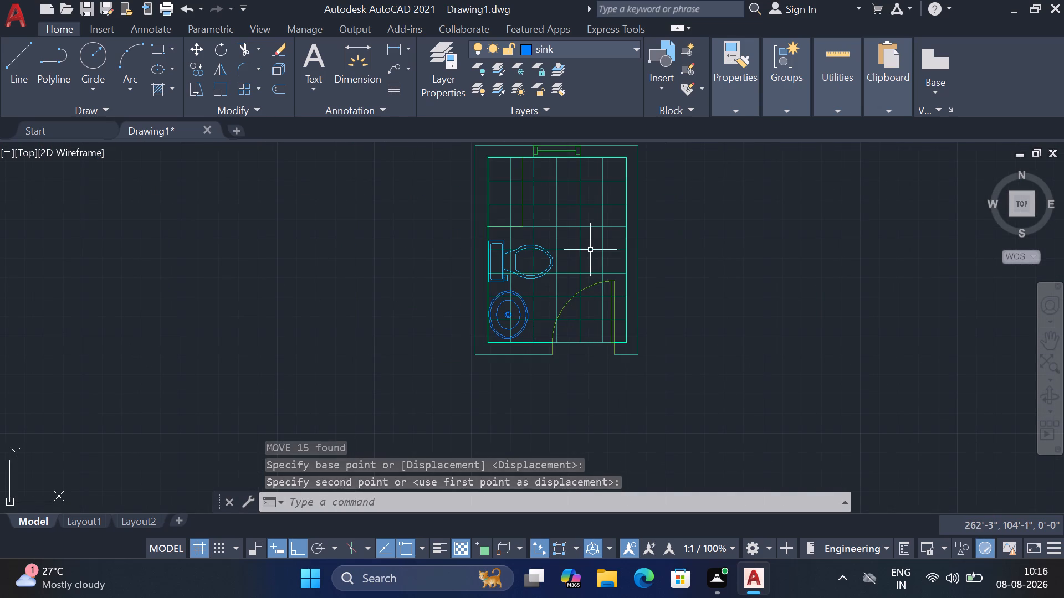
middle_click_drag(589, 249, 579, 279)
scroll(579, 279, "up", 1)
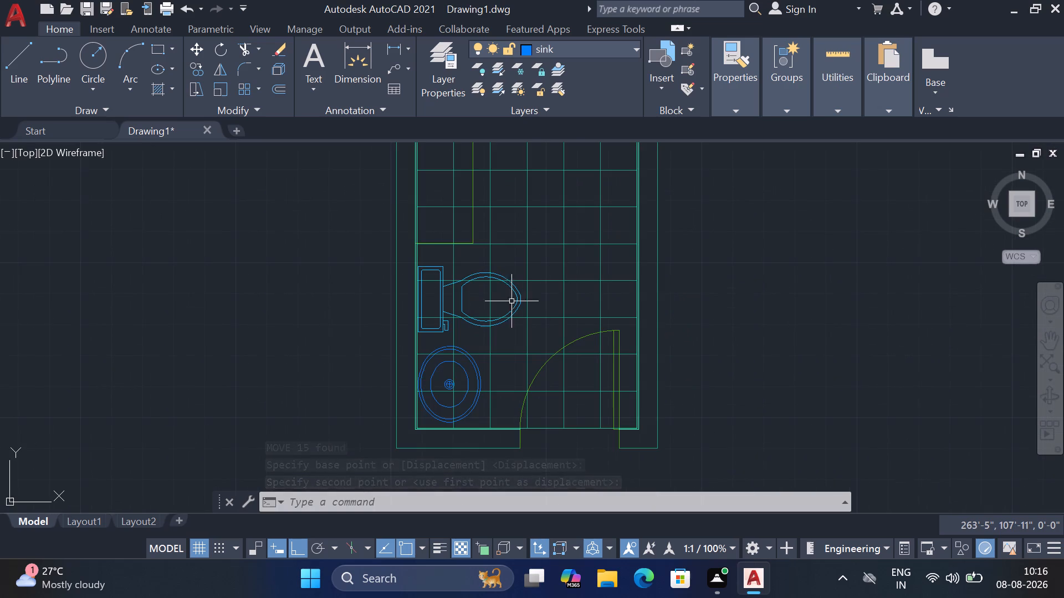
scroll(423, 269, "up", 4)
middle_click_drag(451, 292, 467, 255)
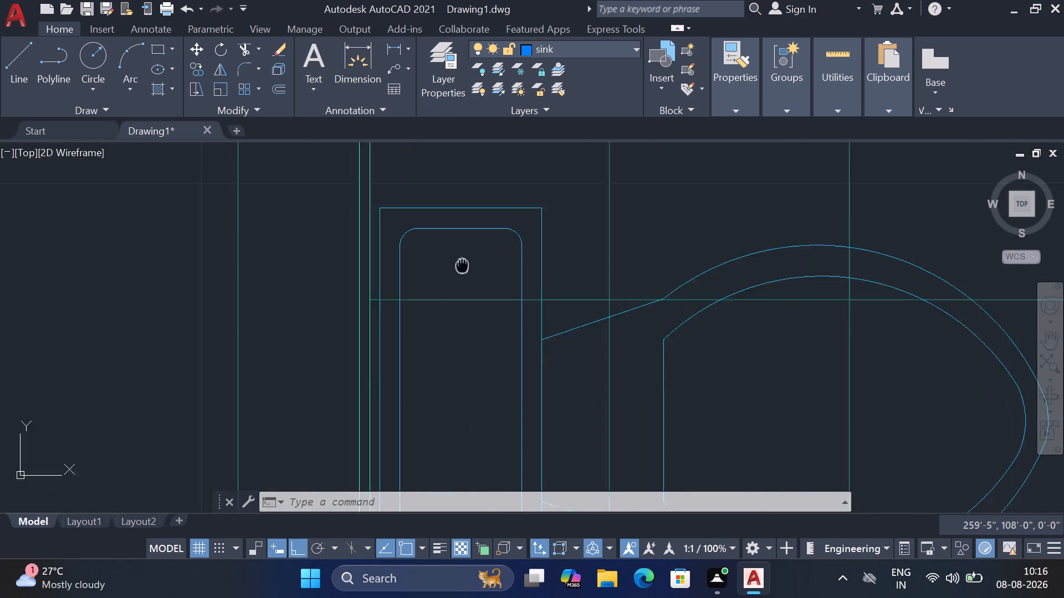
middle_click_drag(467, 255, 475, 243)
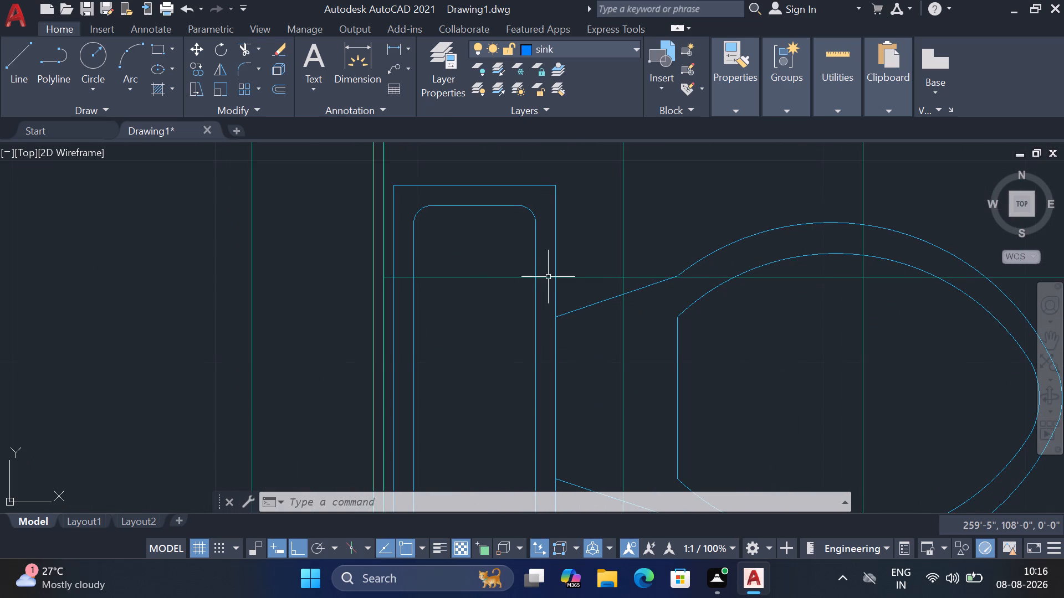
type("tr")
key("space")
left_click(549, 274)
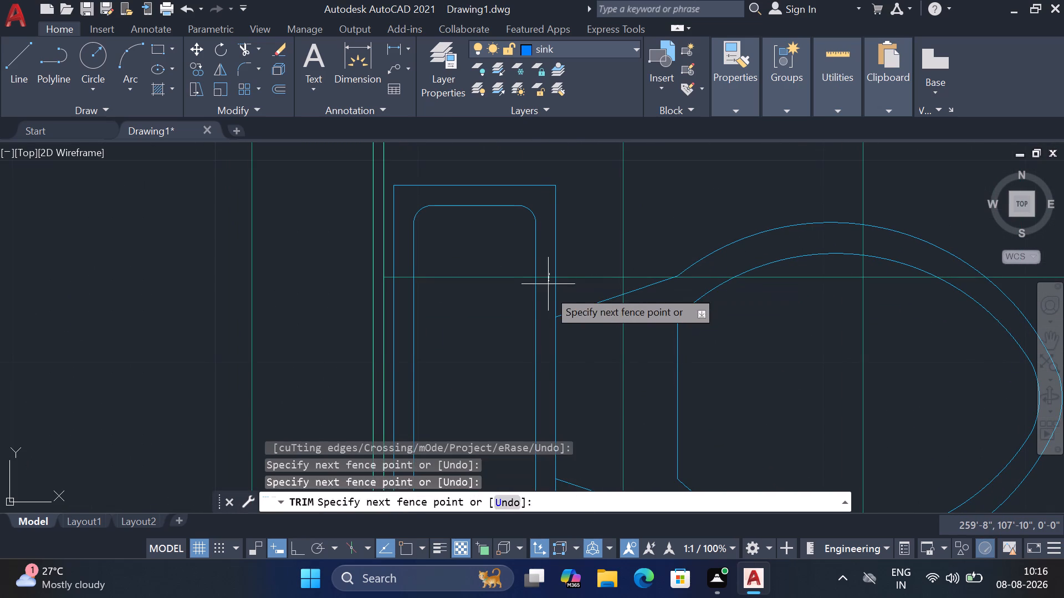
left_click(548, 292)
left_click(400, 262)
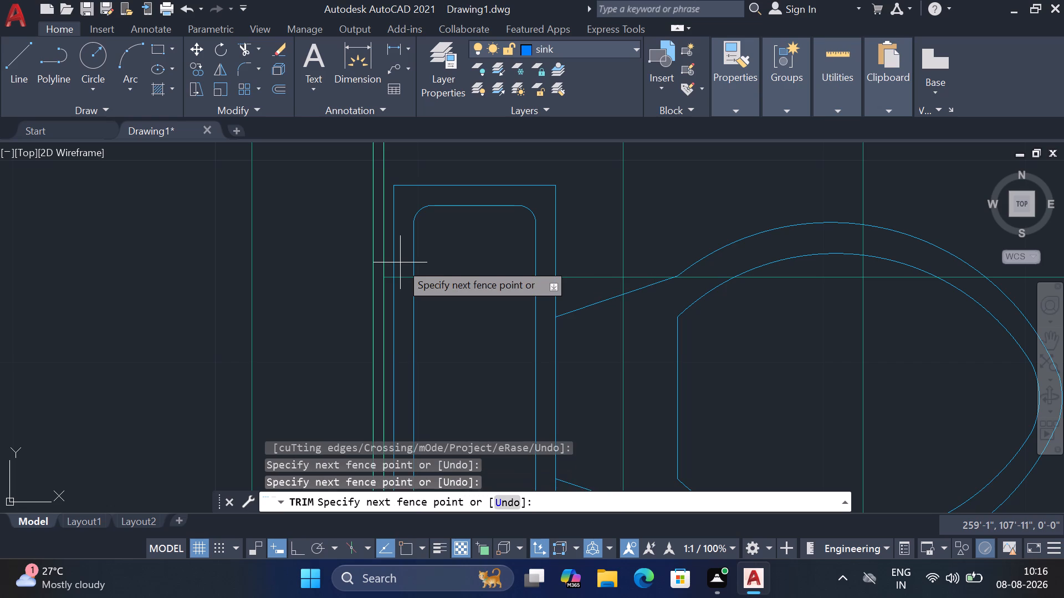
left_click(400, 262)
key("Escape")
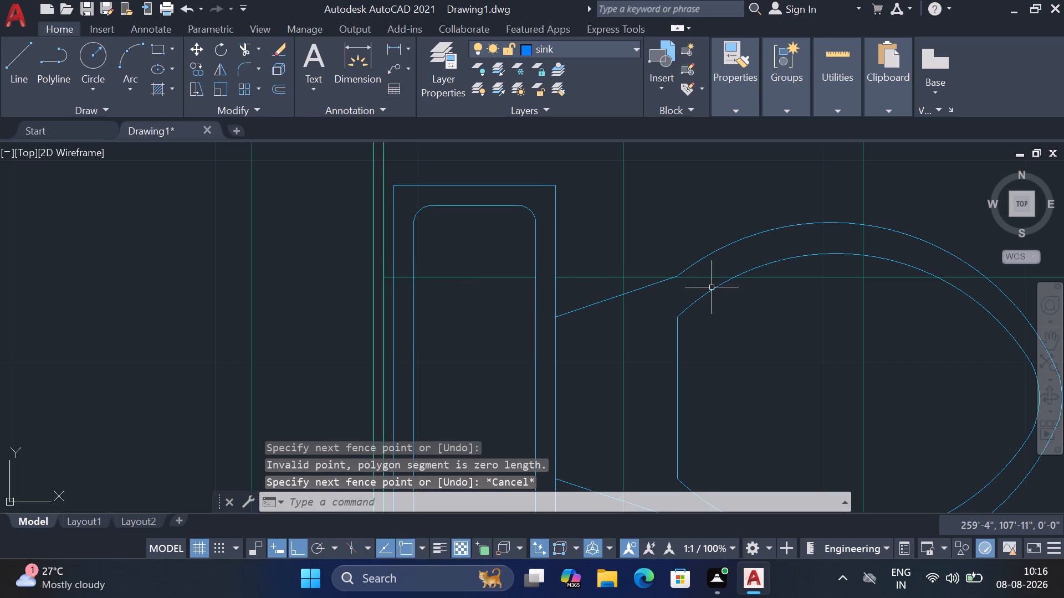
Trim the same tile line between the toilet bowl's outlines at its front and erase the leftover piece running from the tank across the bowl.
middle_click_drag(714, 289, 689, 269)
type("tr")
key("space")
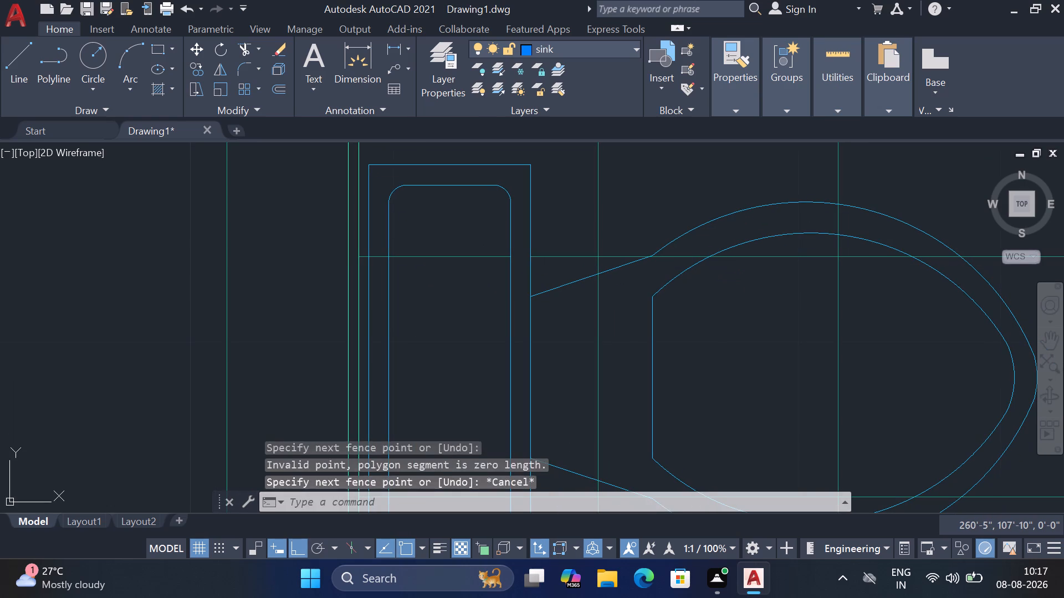
left_click(943, 256)
key("Escape")
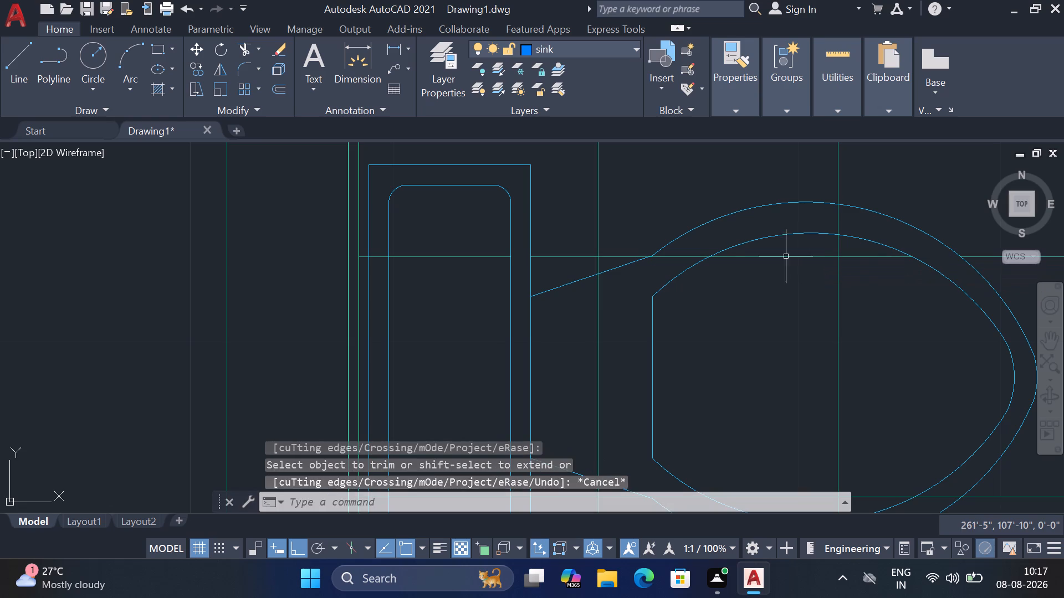
left_click(779, 256)
key("Delete")
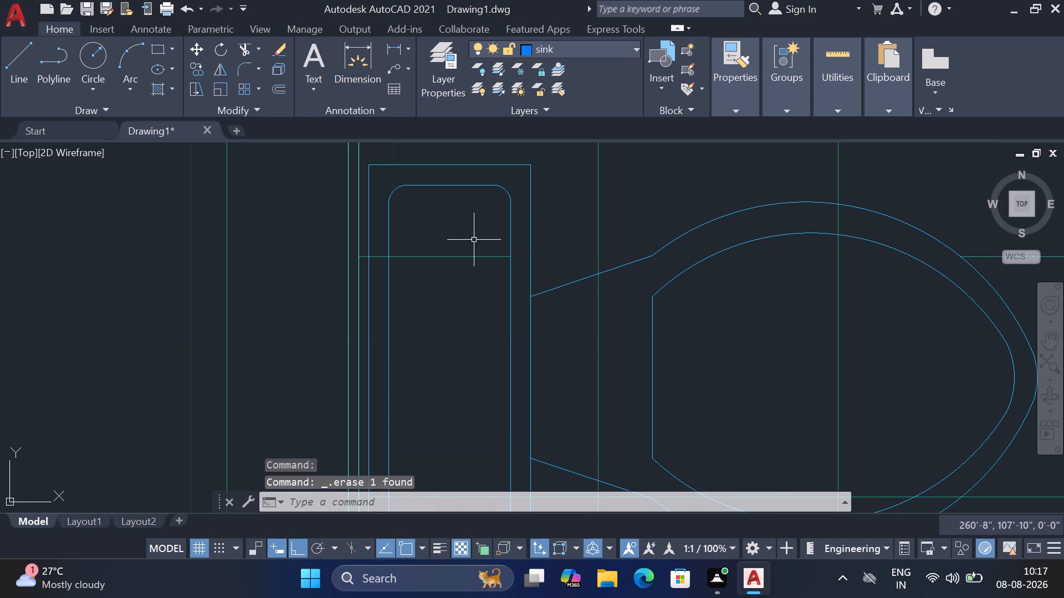
Undo the last erase of the tile line piece between the toilet tank and bowl.
key("ctrl+z")
Trim the horizontal and vertical tile lines inside the upper part of the toilet bowl and across the upper tank.
key("t")
key("r")
key("space")
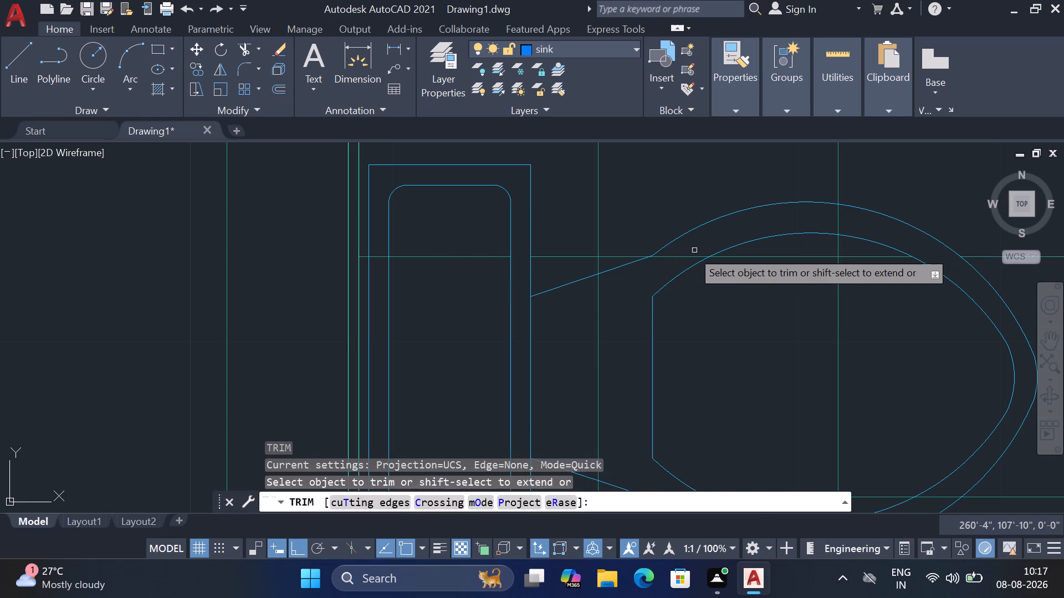
left_click_drag(683, 250, 683, 256)
left_click(672, 270)
left_click(848, 255)
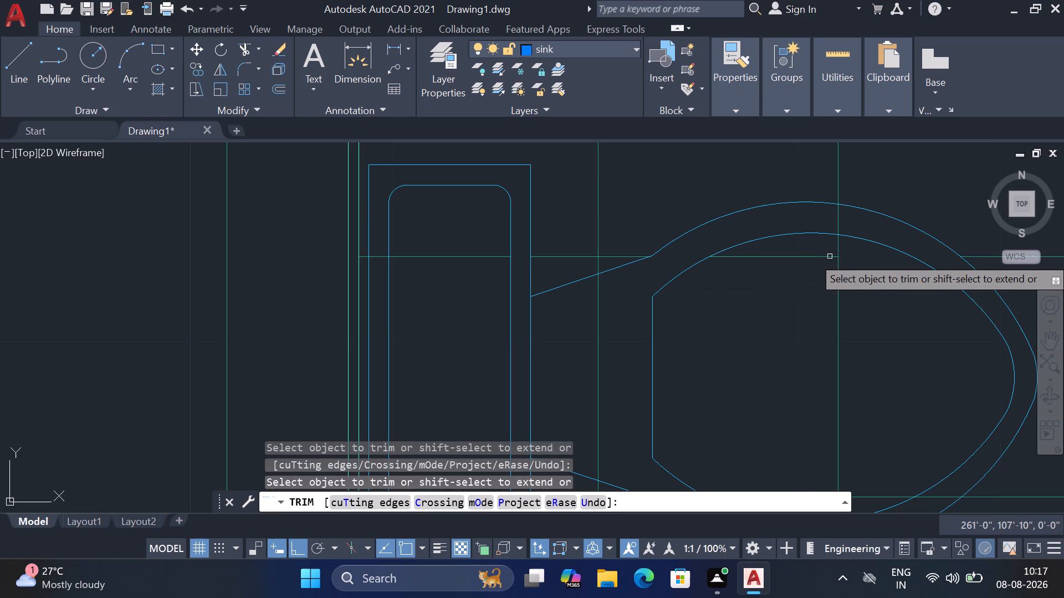
left_click(820, 256)
left_click(848, 252)
left_click(787, 276)
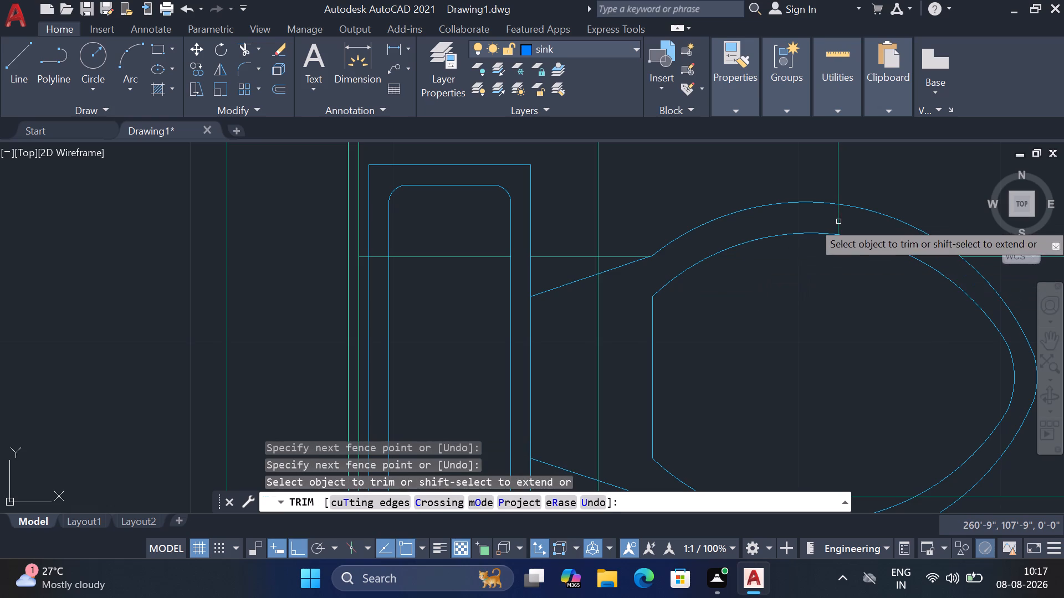
left_click(838, 221)
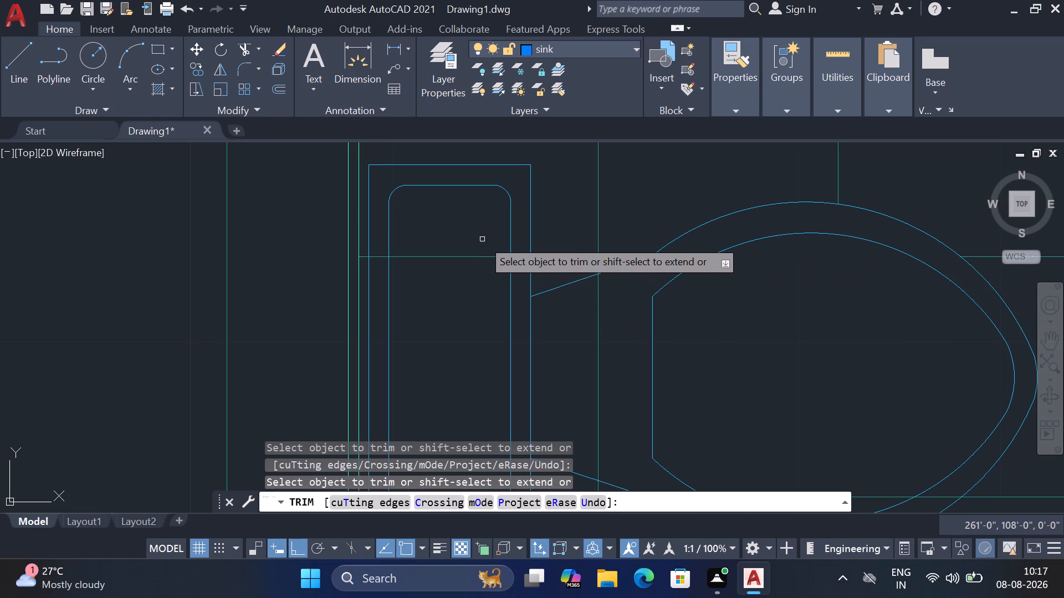
left_click(367, 257)
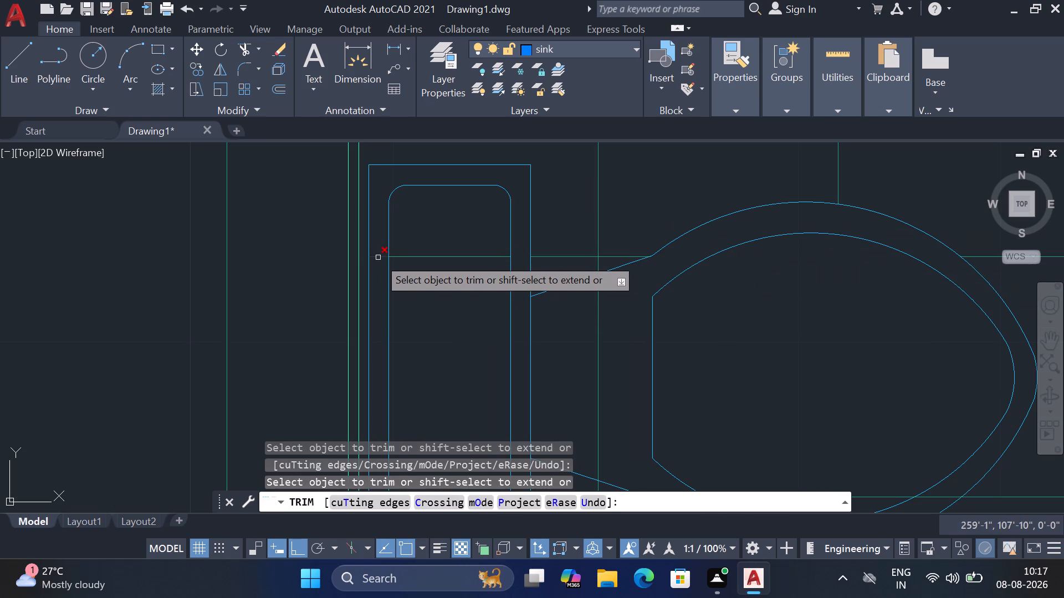
left_click(378, 257)
left_click(451, 257)
Trim the vertical tile line crossing the neck between the toilet tank and bowl.
scroll(536, 226, "down", 2)
scroll(564, 266, "up", 2)
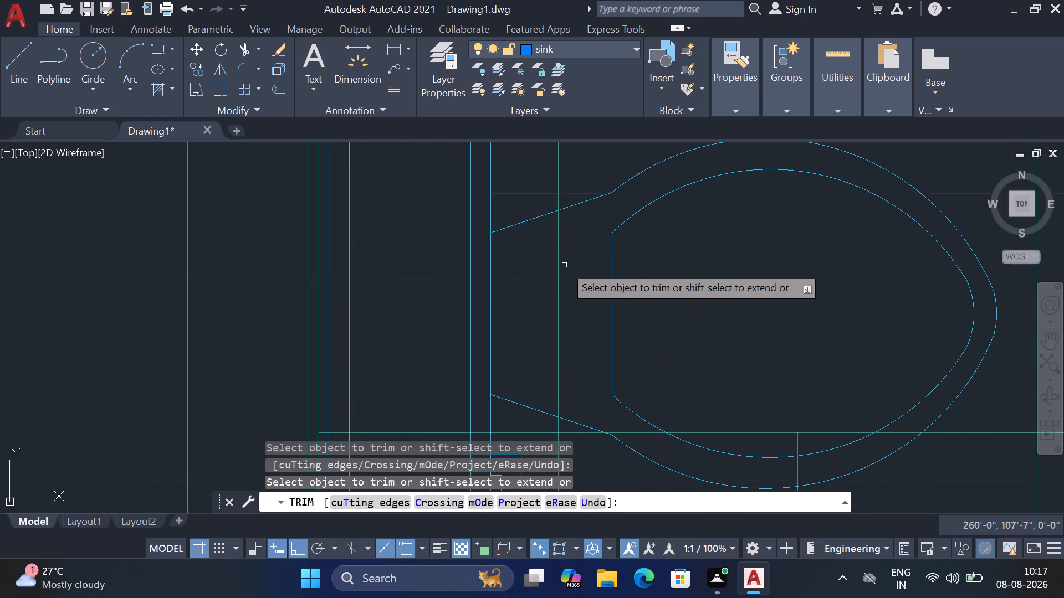
left_click(564, 258)
left_click(535, 274)
Trim the lower horizontal tile line where it crosses the toilet tank and continues through the neck and bowl.
scroll(639, 210, "down", 2)
scroll(542, 303, "up", 3)
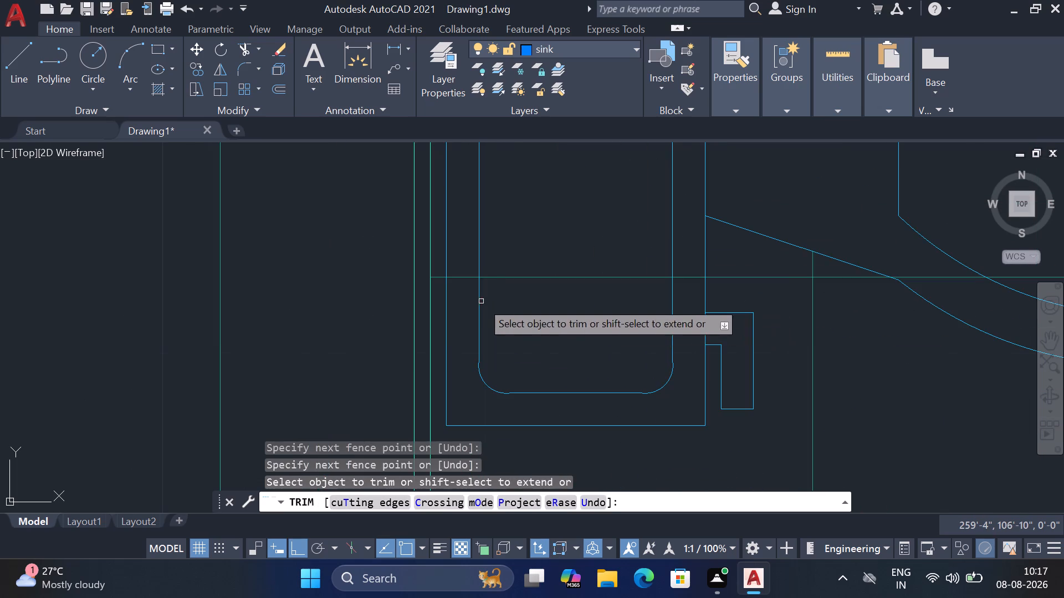
scroll(444, 282, "up", 4)
left_click(422, 250)
left_click_drag(548, 218, 548, 254)
left_click(541, 303)
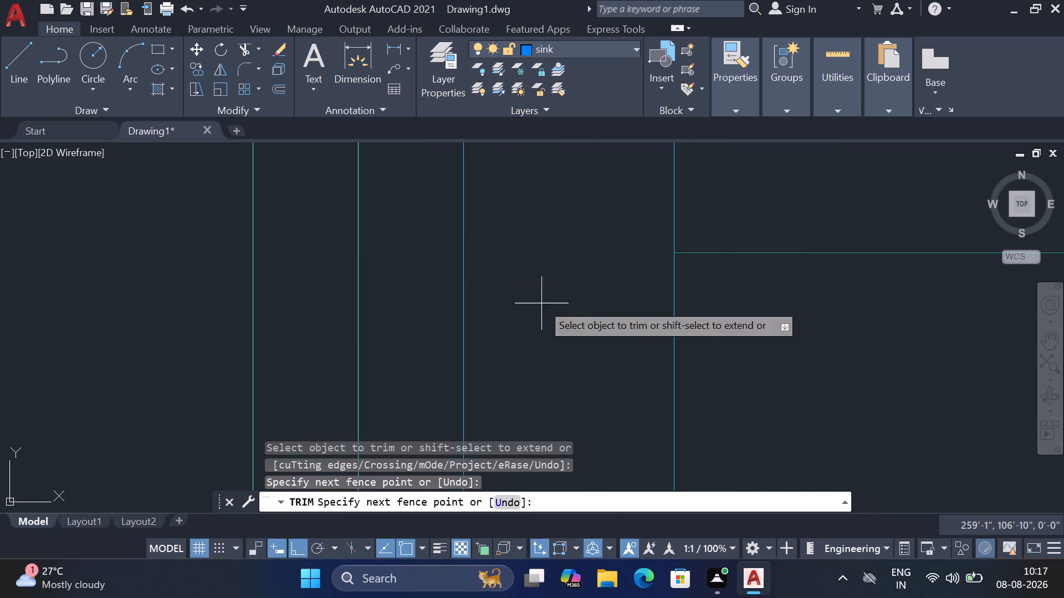
left_click(610, 236)
left_click_drag(804, 229, 803, 242)
left_click(800, 309)
Trim the vertical tile line at the lower rim of the toilet bowl, back to the bowl's outer outline.
scroll(694, 274, "down", 4)
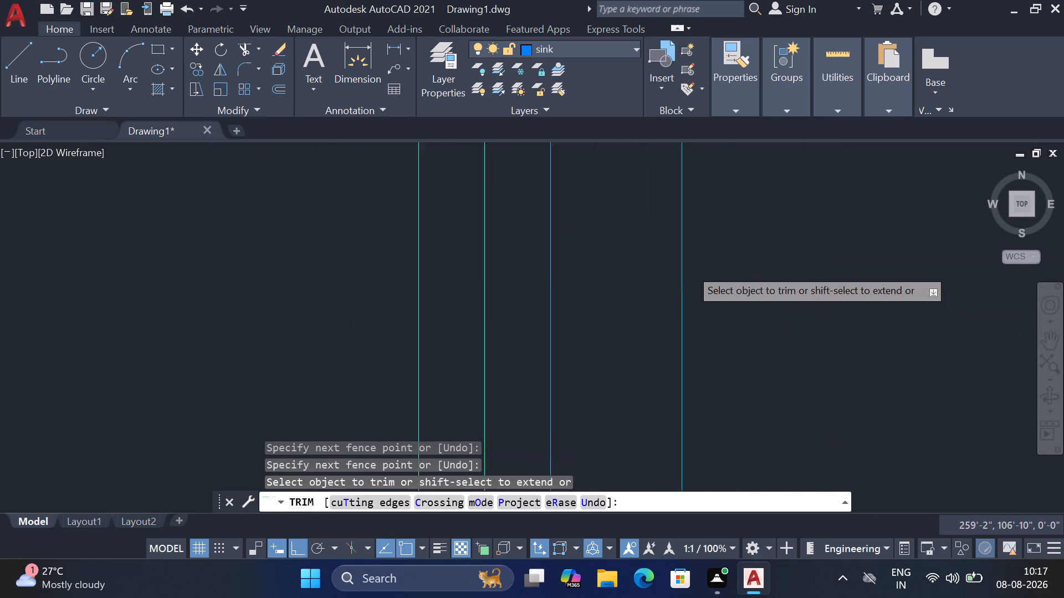
scroll(683, 263, "down", 1)
middle_click_drag(822, 302, 681, 290)
scroll(659, 290, "down", 3)
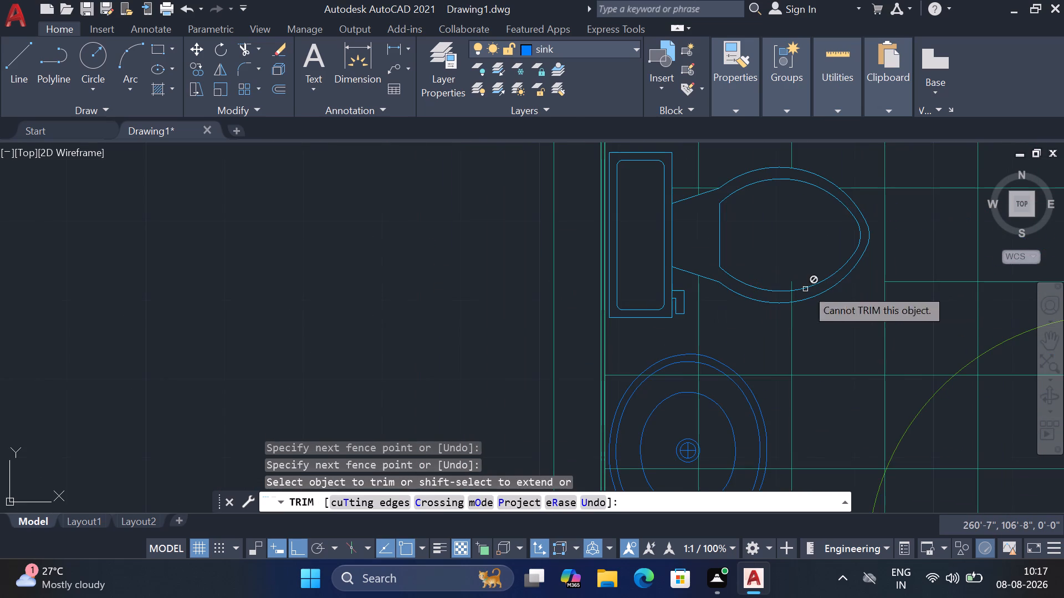
scroll(796, 284, "up", 2)
left_click(784, 311)
left_click(782, 295)
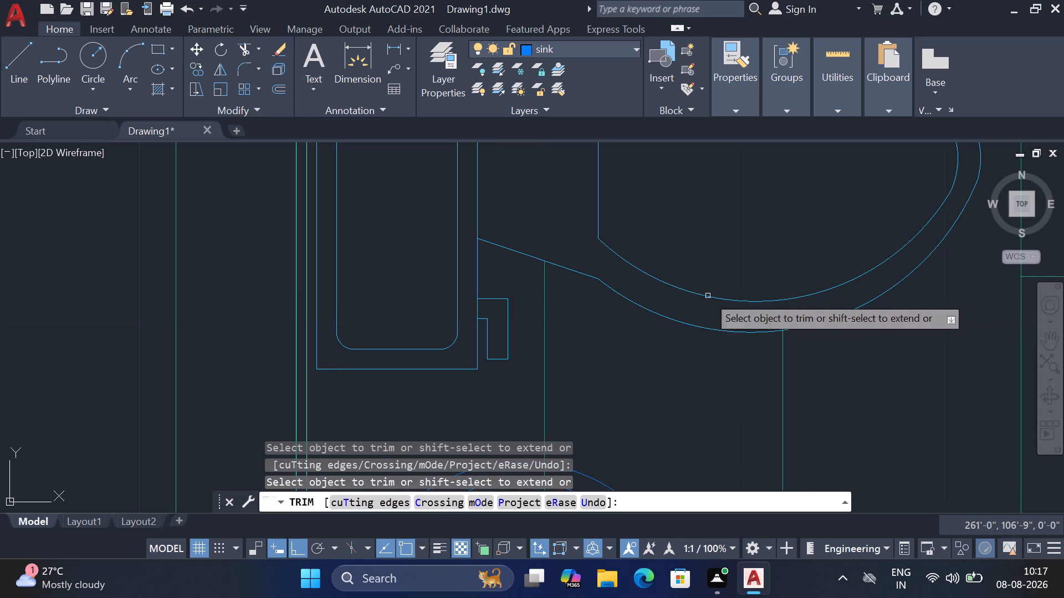
Trim the tile lines between the sink's two outer ellipses at its bottom and on its lower room-facing side.
scroll(642, 306, "down", 3)
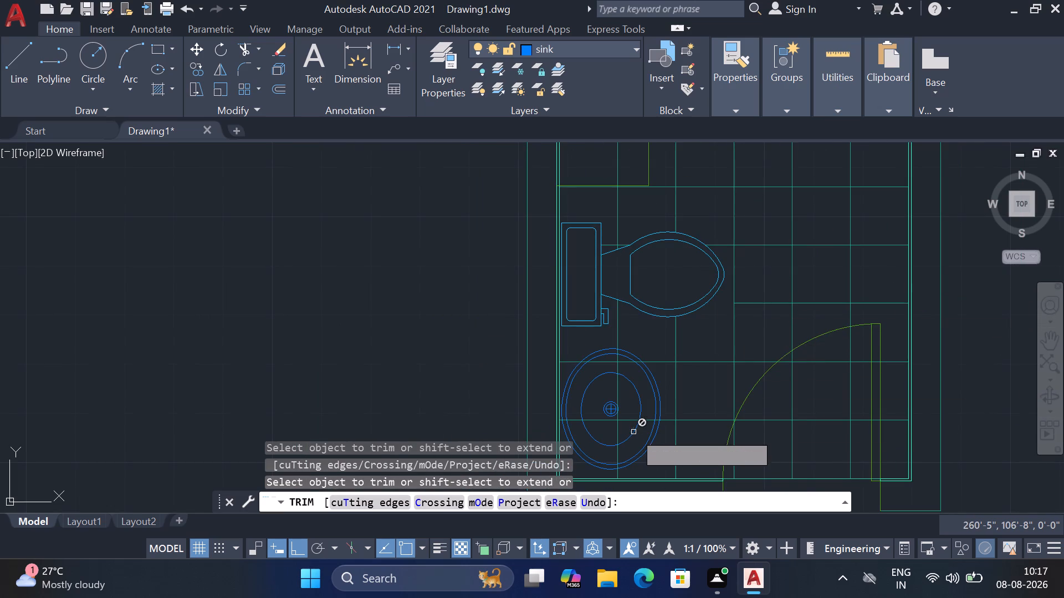
middle_click_drag(632, 431, 639, 362)
scroll(629, 406, "up", 6)
left_click(638, 375)
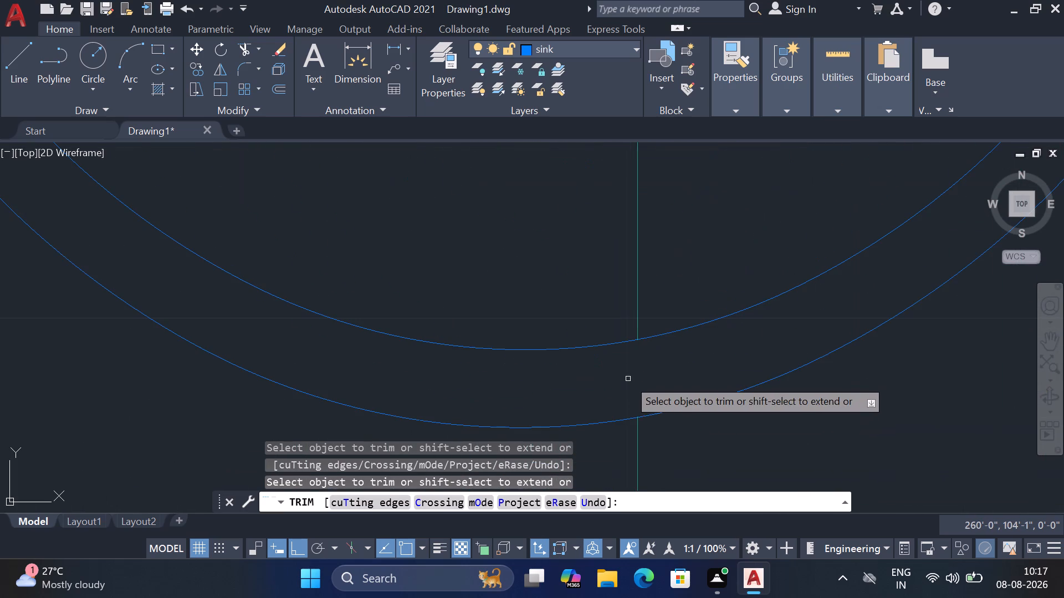
scroll(621, 379, "down", 5)
scroll(690, 304, "up", 4)
left_click(692, 301)
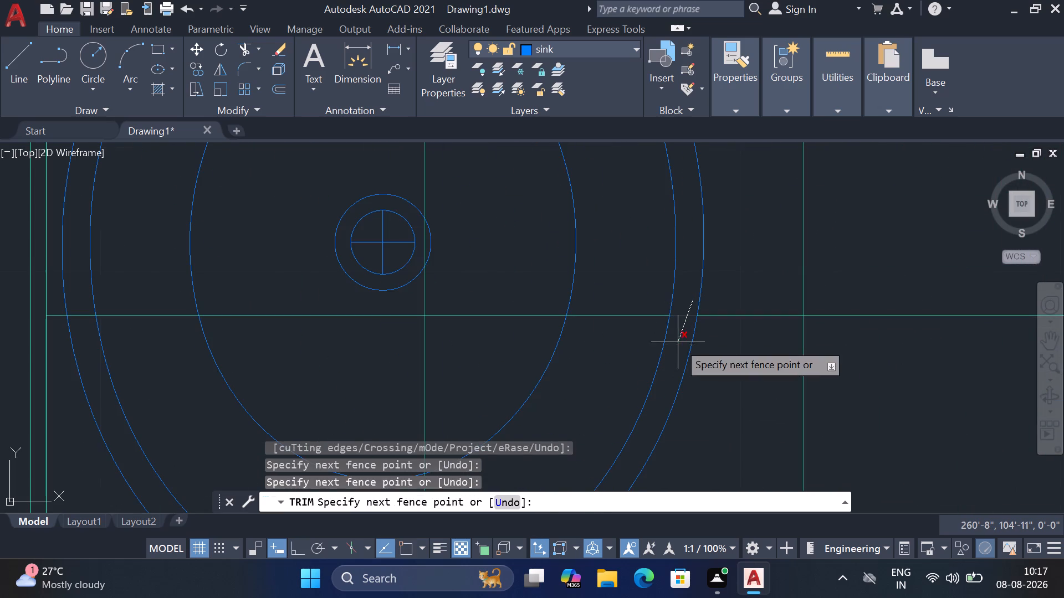
left_click(678, 342)
Trim the tile lines between the sink's two outer ellipses at its top and at both upper side crossings.
scroll(689, 331, "down", 4)
scroll(695, 266, "up", 3)
scroll(602, 276, "up", 3)
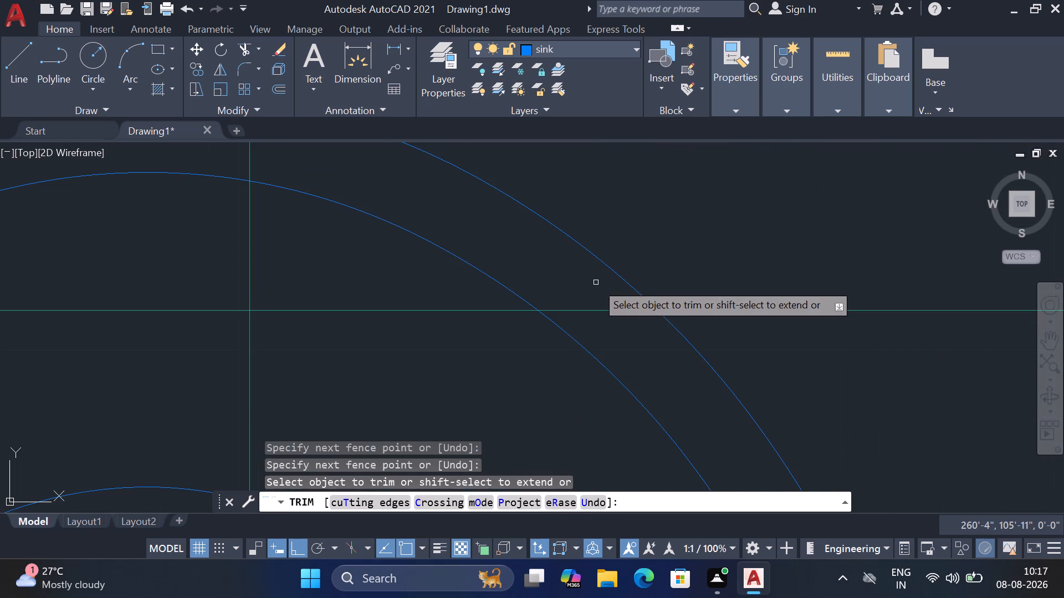
left_click(596, 282)
left_click(631, 331)
scroll(735, 328, "down", 3)
scroll(623, 291, "up", 3)
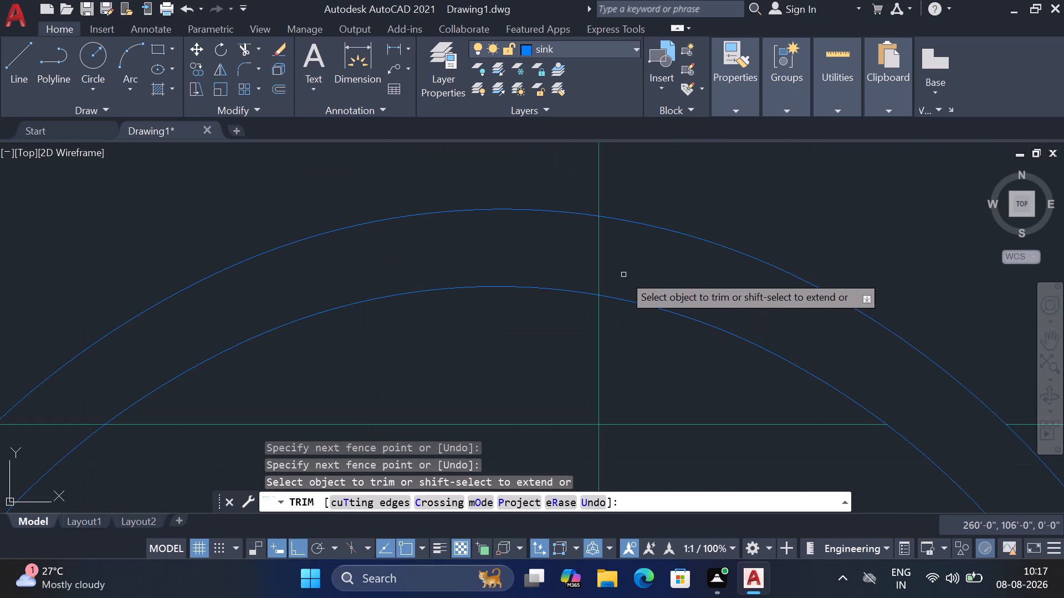
left_click(622, 273)
left_click(566, 271)
scroll(718, 241, "down", 3)
scroll(500, 282, "up", 2)
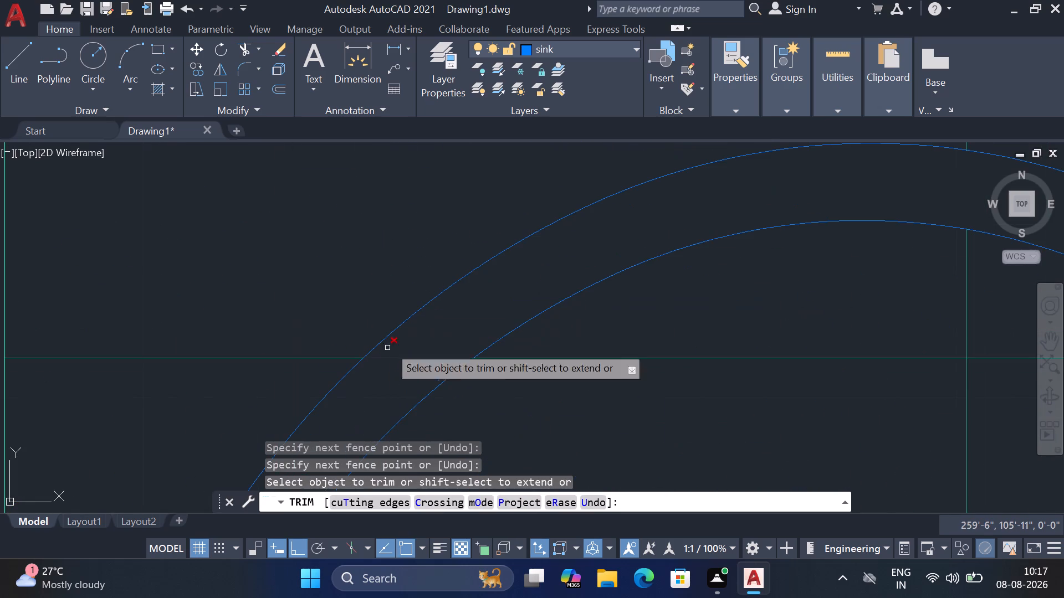
left_click(422, 350)
left_click(388, 385)
Trim the lower horizontal tile line between the sink's two outer ellipses on the wall side.
scroll(614, 253, "down", 5)
scroll(580, 352, "up", 5)
left_click(545, 349)
left_click(546, 375)
scroll(556, 363, "down", 4)
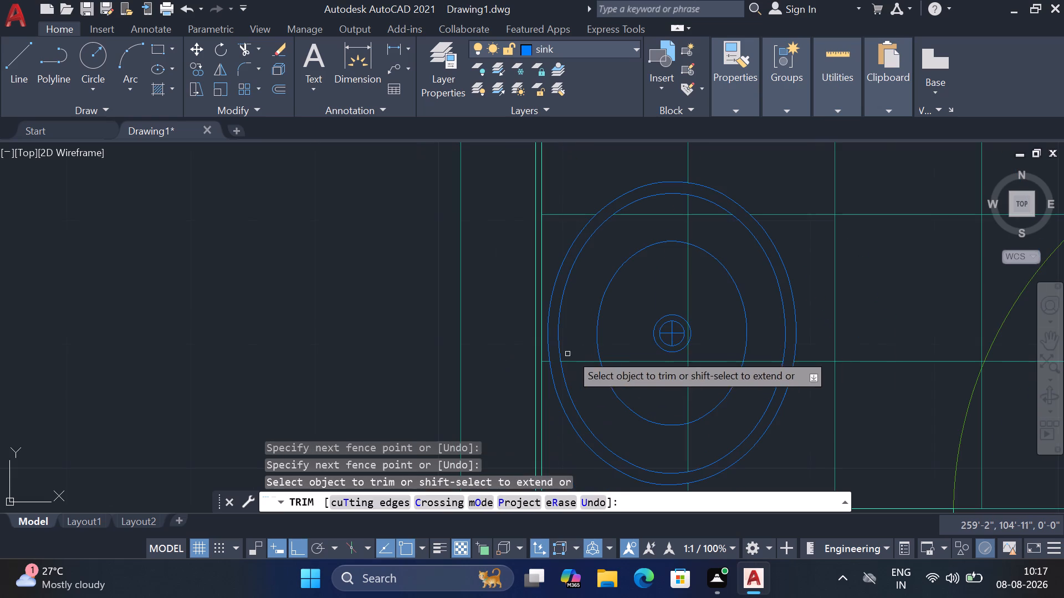
key("Escape")
Erase the leftover vertical tile line and two horizontal tile lines inside the sink basin.
left_click(709, 355)
left_click(679, 372)
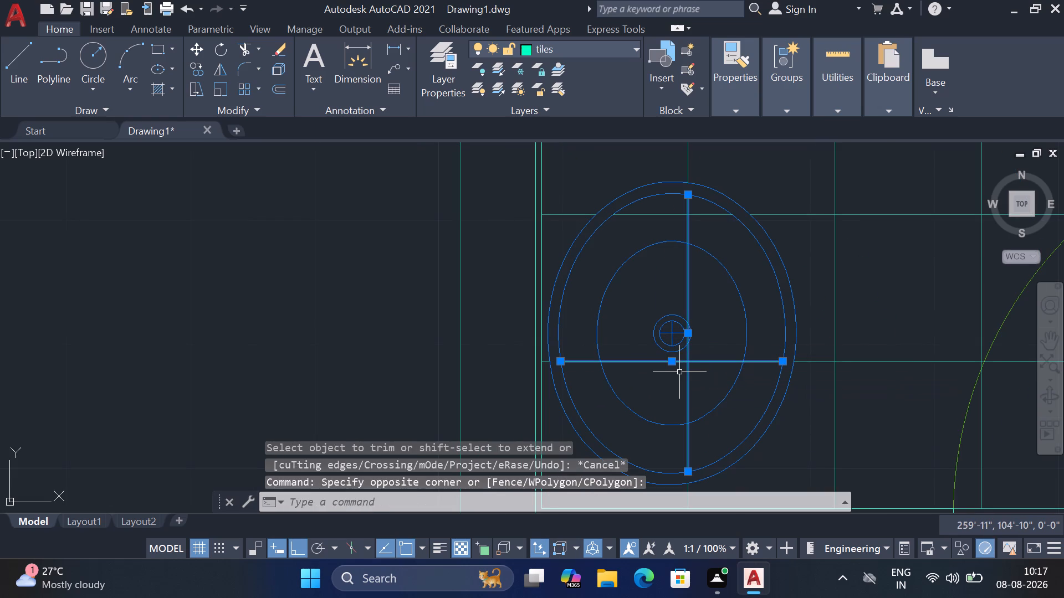
key("Delete")
left_click(700, 214)
key("Delete")
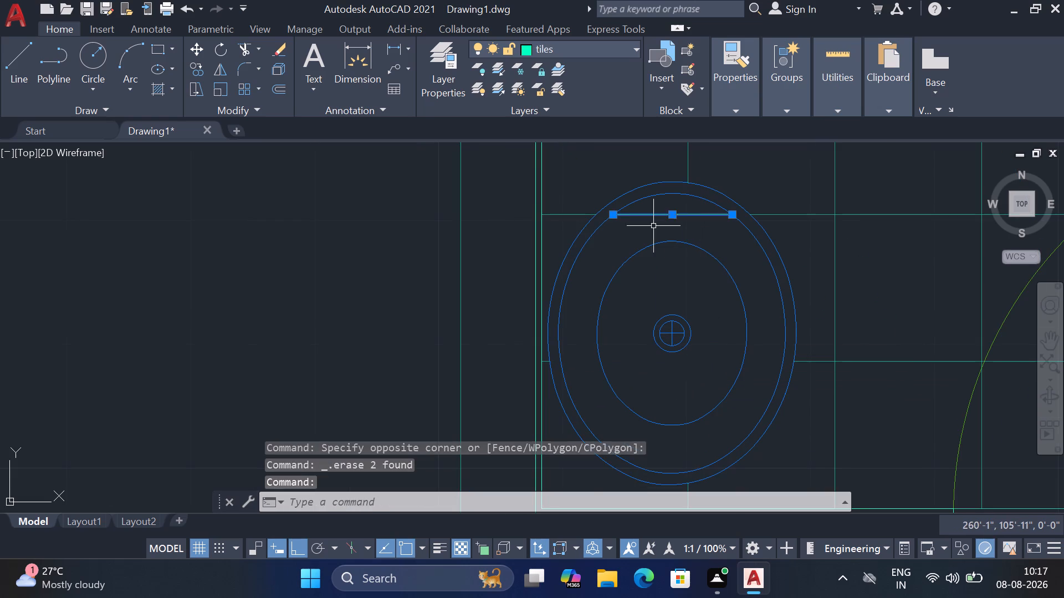
Erase the vertical and horizontal boundary lines enclosing the corner area above the toilet in the plan.
scroll(646, 228, "down", 3)
middle_click_drag(751, 267, 713, 367)
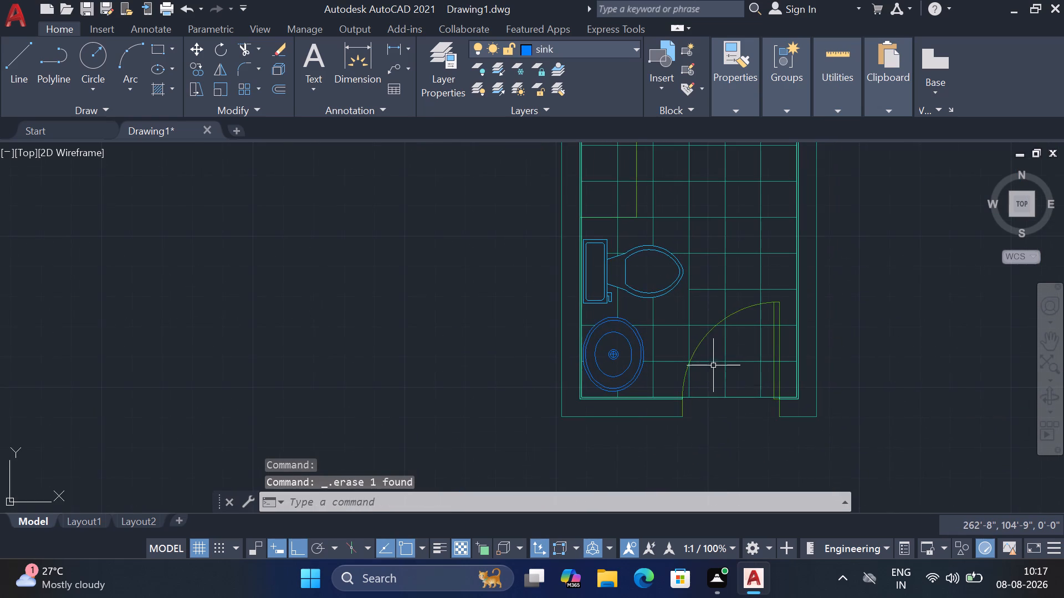
middle_click_drag(736, 315, 705, 405)
key("Escape")
left_click(607, 293)
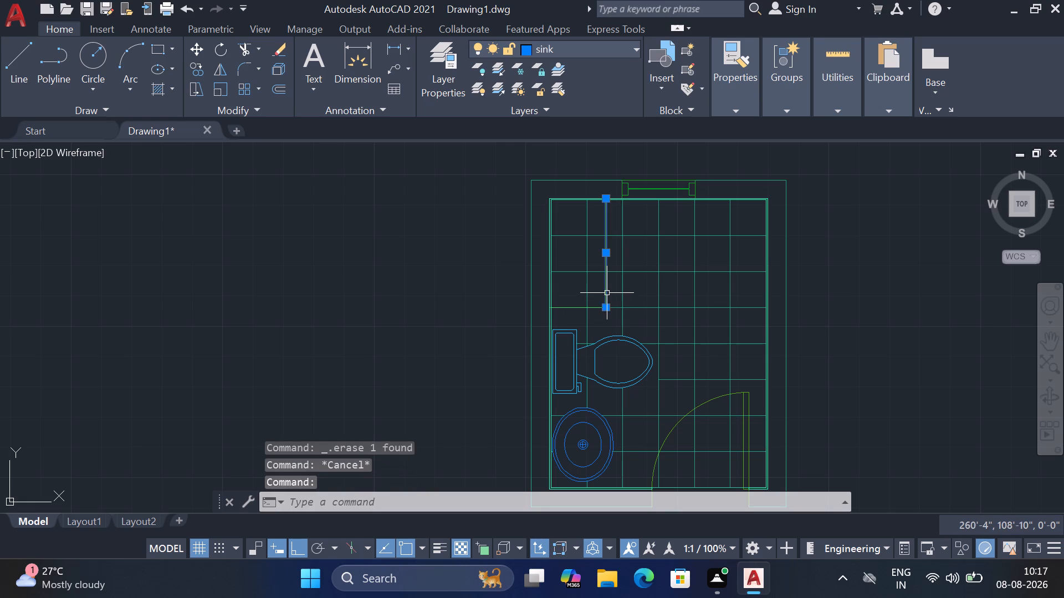
key("Delete")
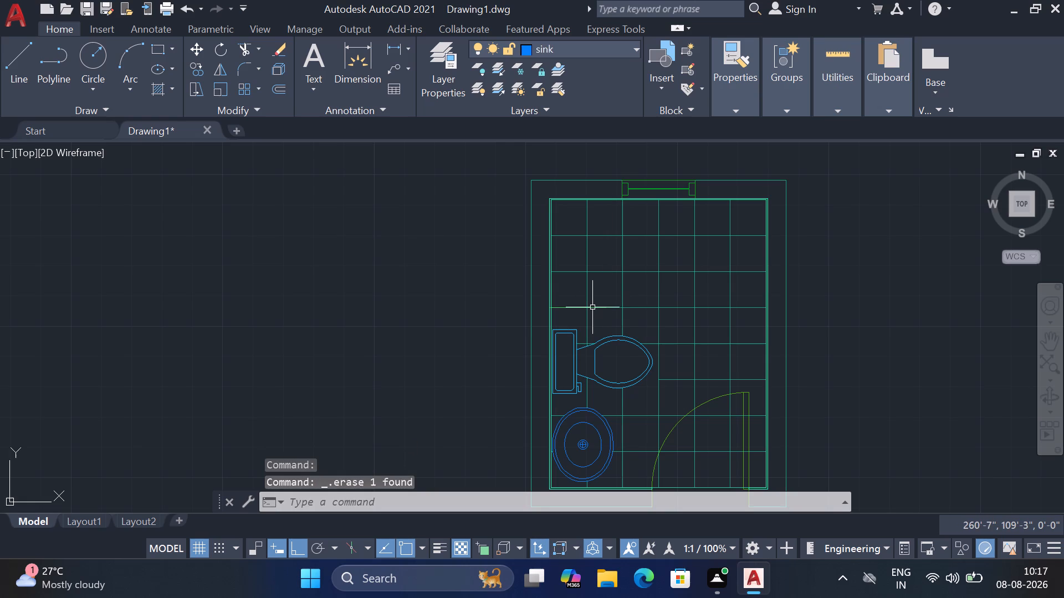
left_click(591, 307)
key("Escape")
left_click(509, 290)
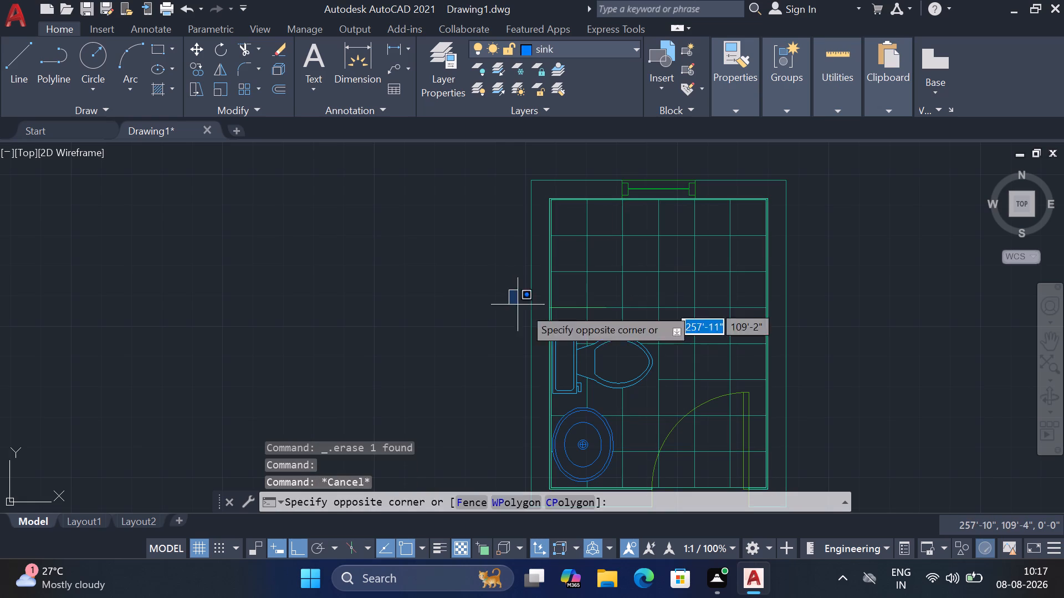
left_click(613, 313)
key("Delete")
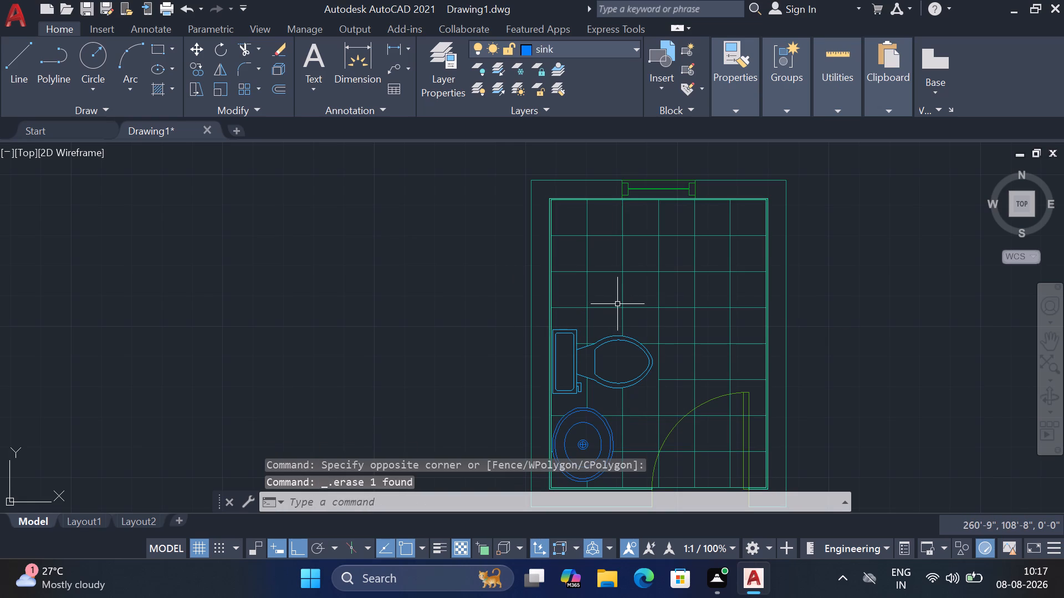
Draw a rectangle about 5'-11" by 3' from the room's upper-left inner wall corner to the opposite wall above the toilet.
scroll(576, 285, "down", 1)
middle_click_drag(674, 282, 617, 275)
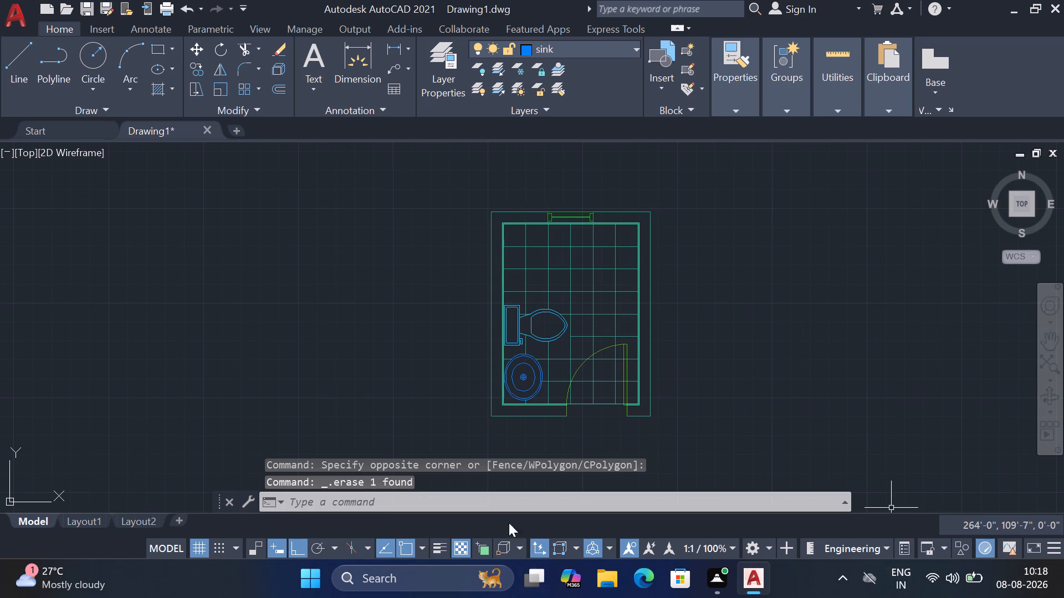
type("rec")
key("space")
scroll(500, 208, "up", 1)
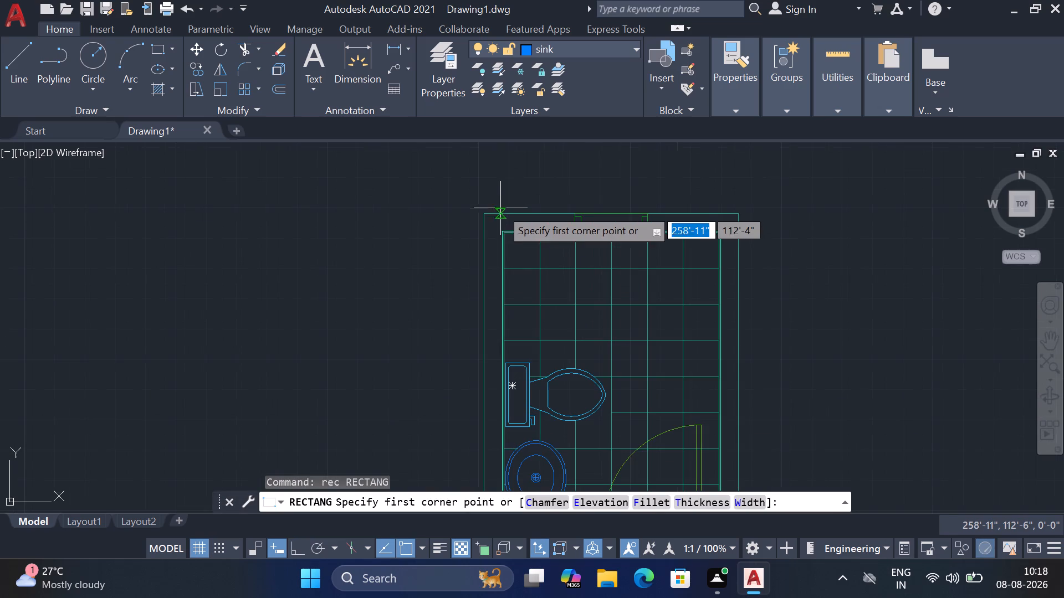
scroll(516, 241, "up", 3)
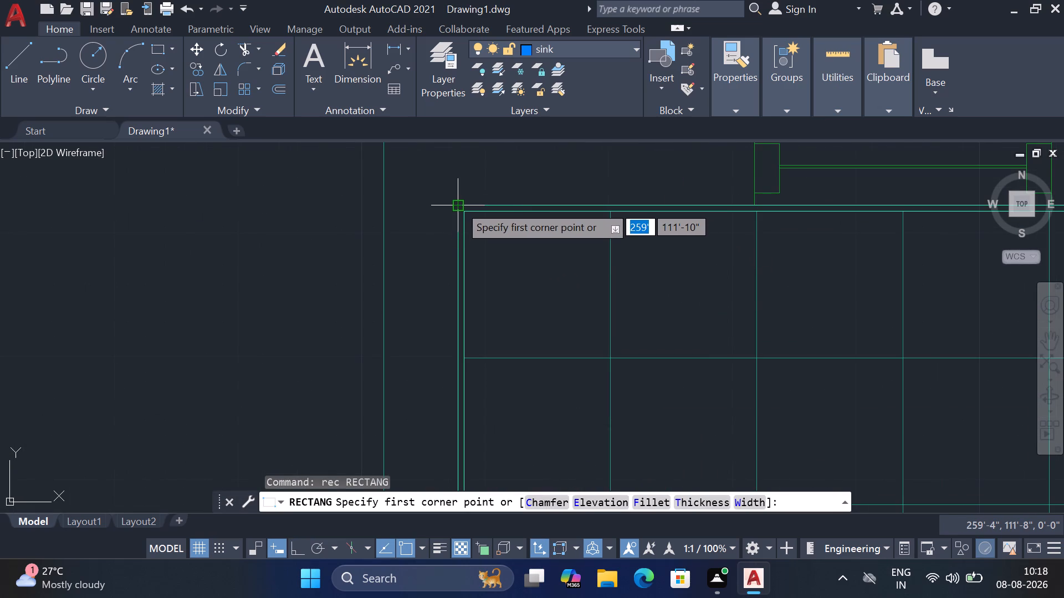
left_click(459, 205)
scroll(316, 169, "down", 3)
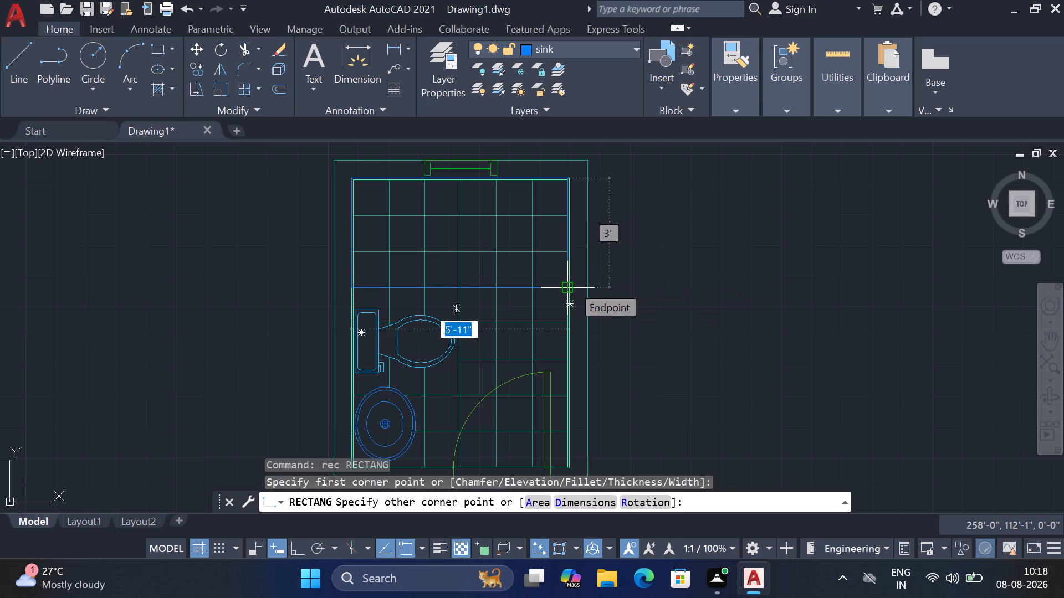
left_click(572, 285)
key("Escape")
Explode the new rectangle above the toilet into separate lines.
left_click(488, 289)
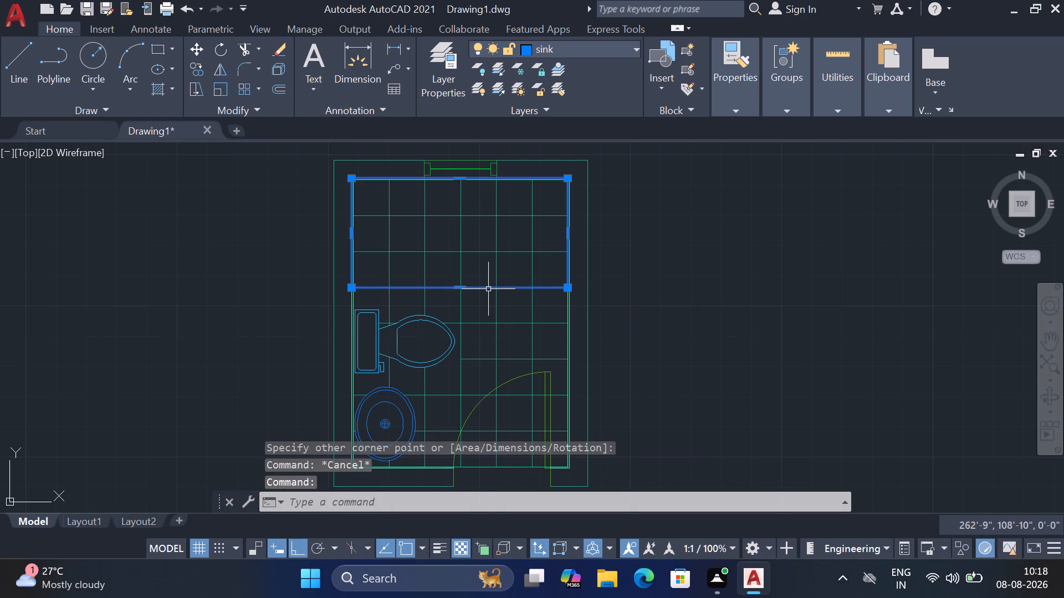
scroll(447, 288, "up", 1)
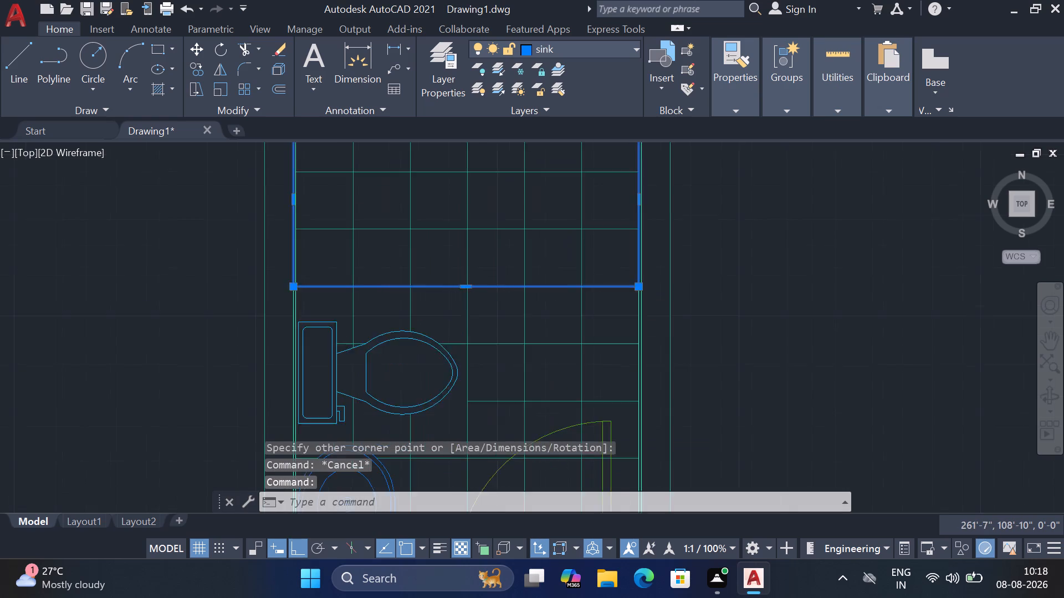
scroll(447, 288, "up", 2)
key("Escape")
left_click(465, 285)
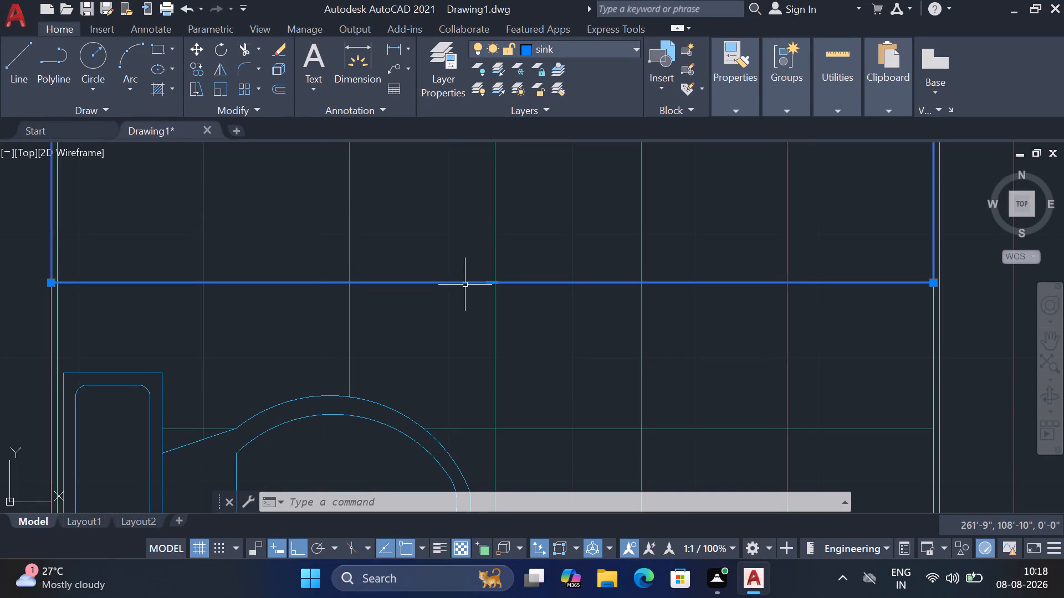
key("Escape")
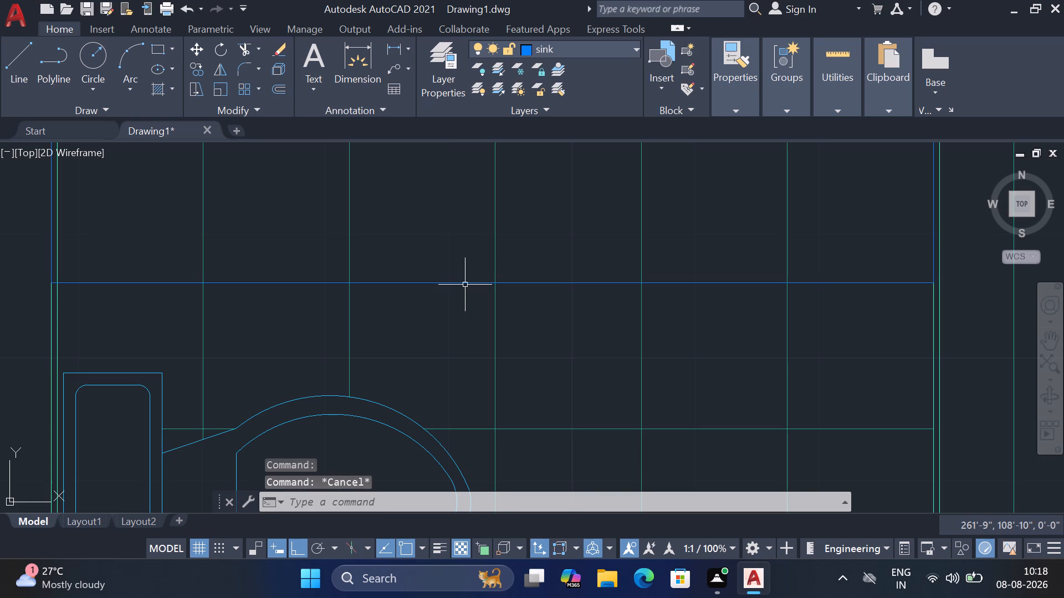
left_click(465, 285)
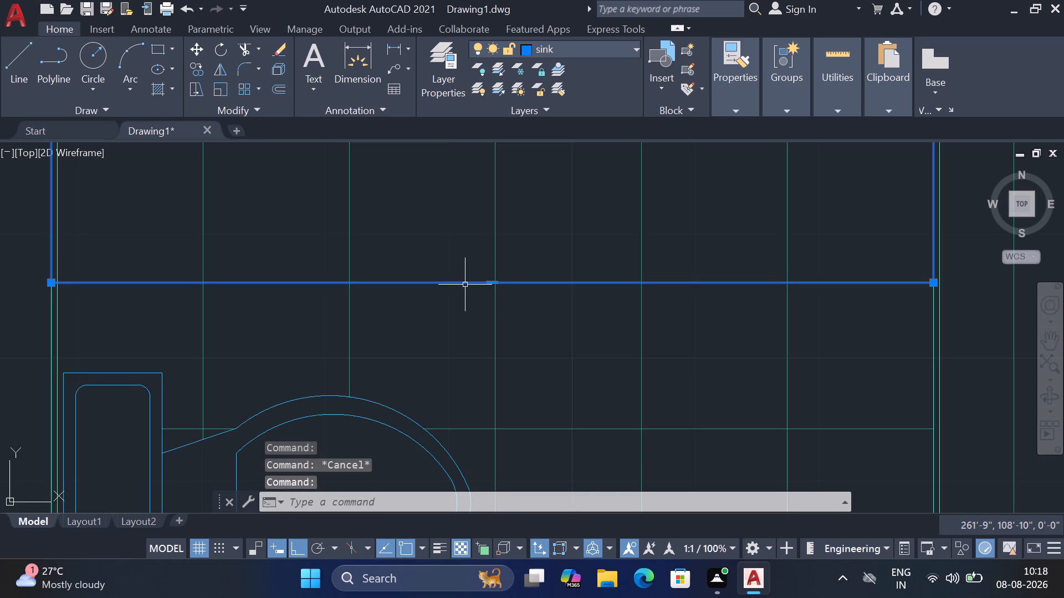
type("x")
key("space")
Offset the lower horizontal line of the exploded rectangle above the toilet 0.5" upward.
left_click(464, 284)
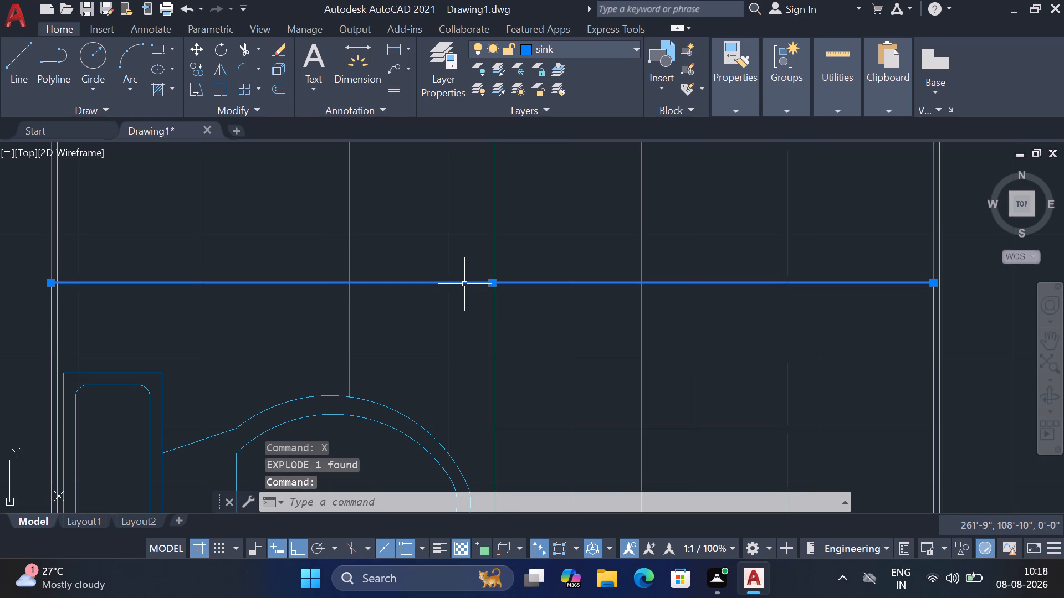
key("o")
key("Return")
type("0.5\"")
key("Return")
left_click(413, 224)
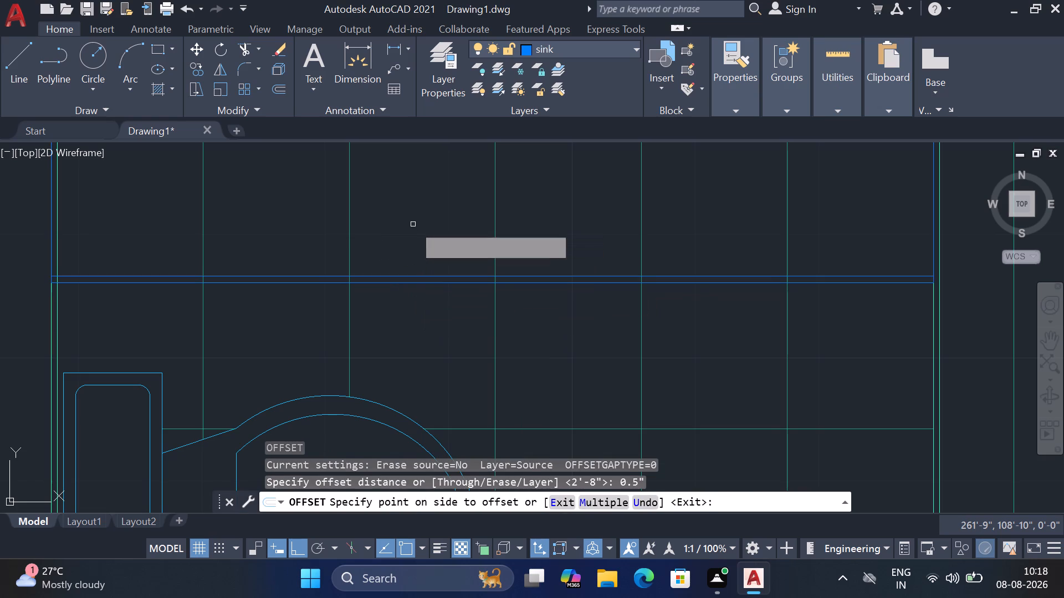
key("Escape")
Shift the exploded rectangle's left vertical line inward onto the inner wall finish line.
scroll(33, 276, "up", 3)
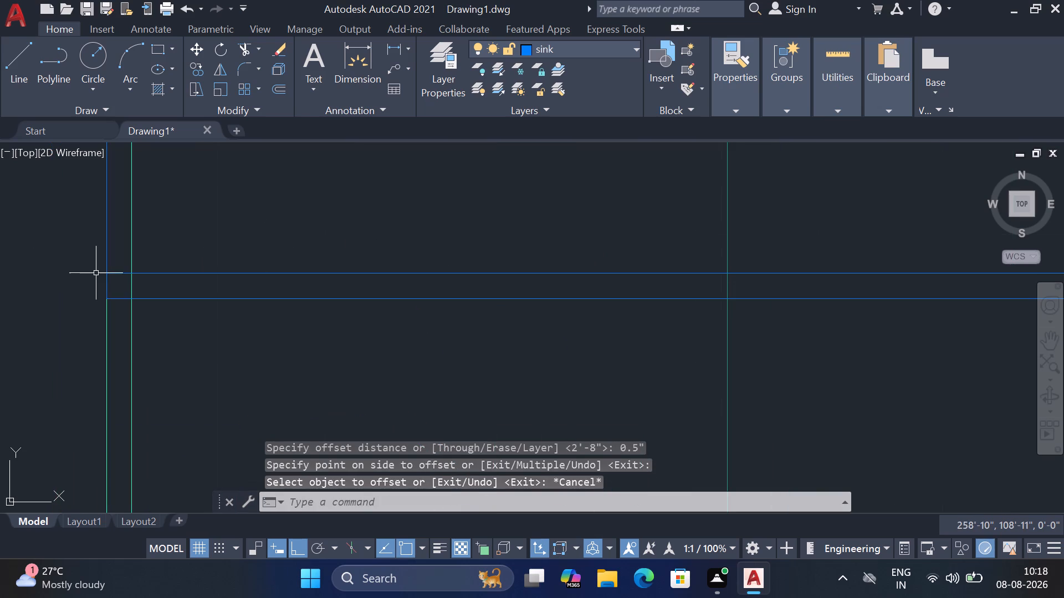
middle_click_drag(106, 282, 128, 297)
left_click(131, 262)
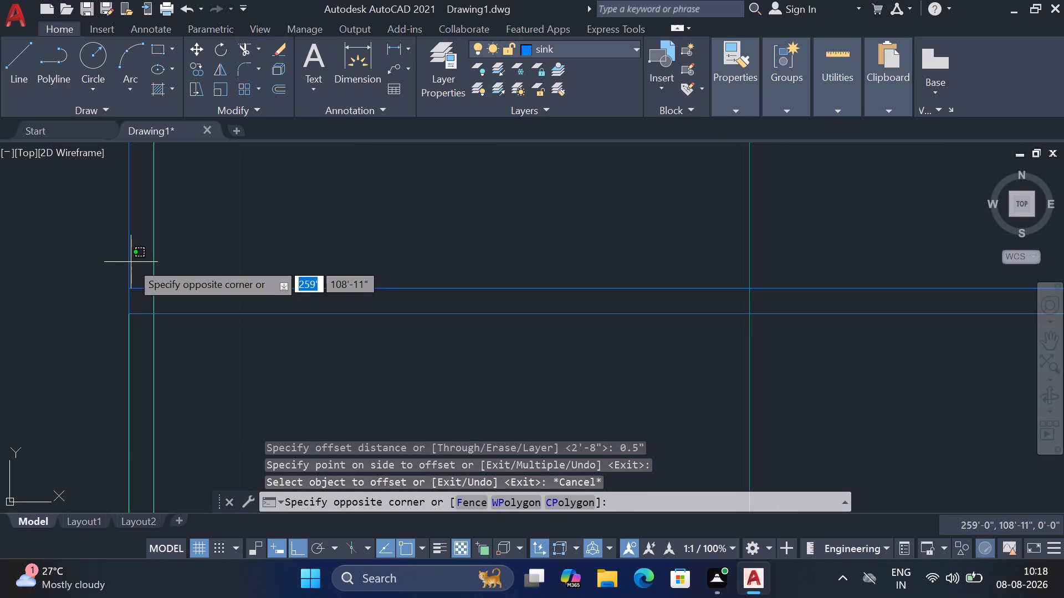
left_click(122, 265)
key("Escape")
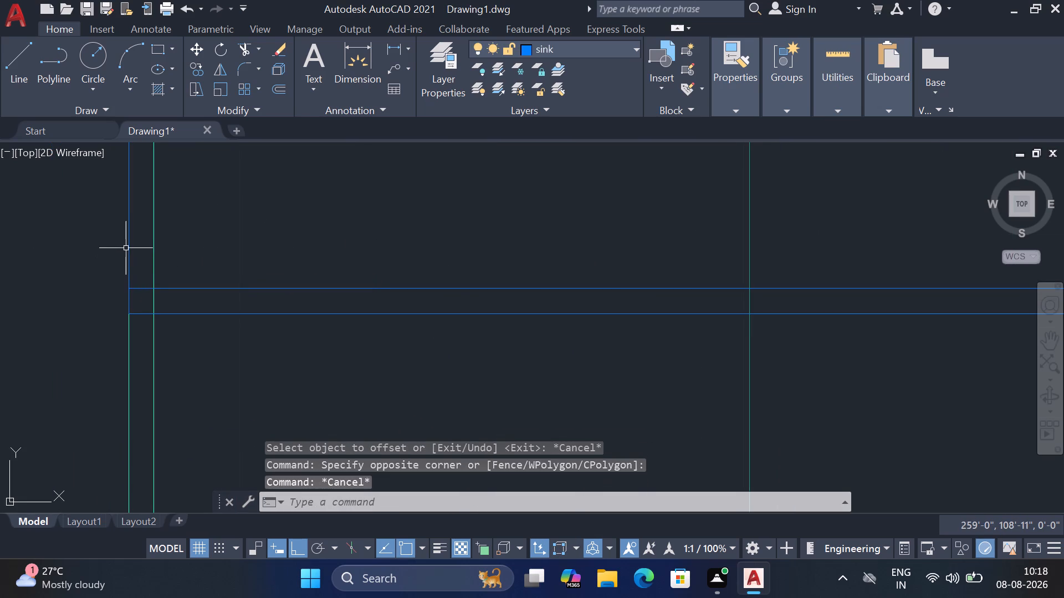
left_click(128, 245)
scroll(195, 251, "down", 3)
middle_click_drag(202, 193, 202, 339)
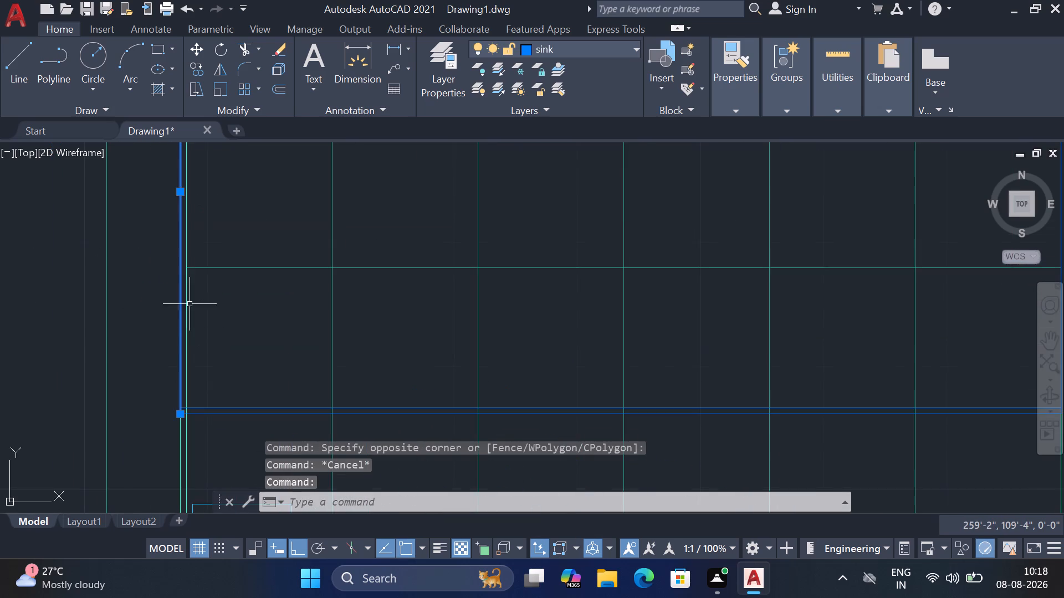
scroll(172, 187, "up", 2)
left_click(191, 200)
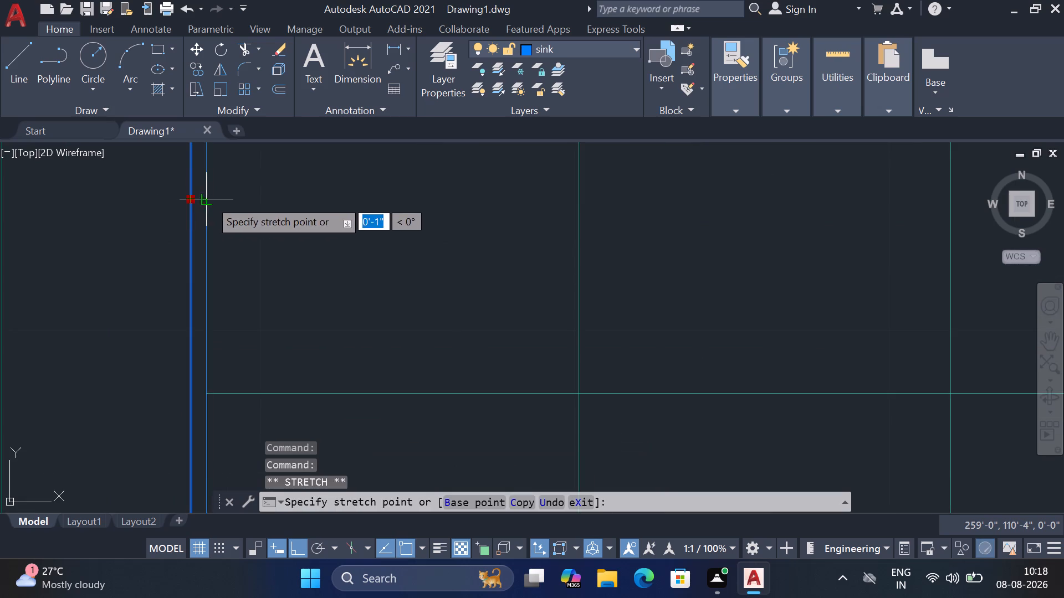
left_click(209, 199)
scroll(275, 192, "down", 3)
key("Escape")
Trim the ends of the two lower horizontal lines that extend past the shifted left vertical line.
scroll(267, 327, "up", 3)
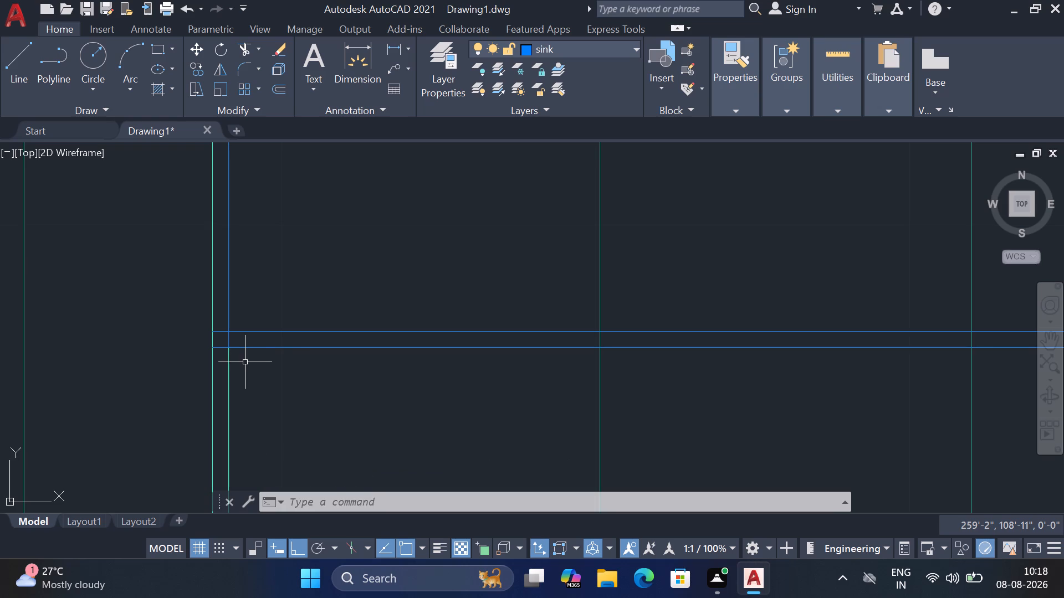
type("tr")
key("space")
scroll(221, 330, "up", 2)
left_click(220, 316)
left_click(223, 414)
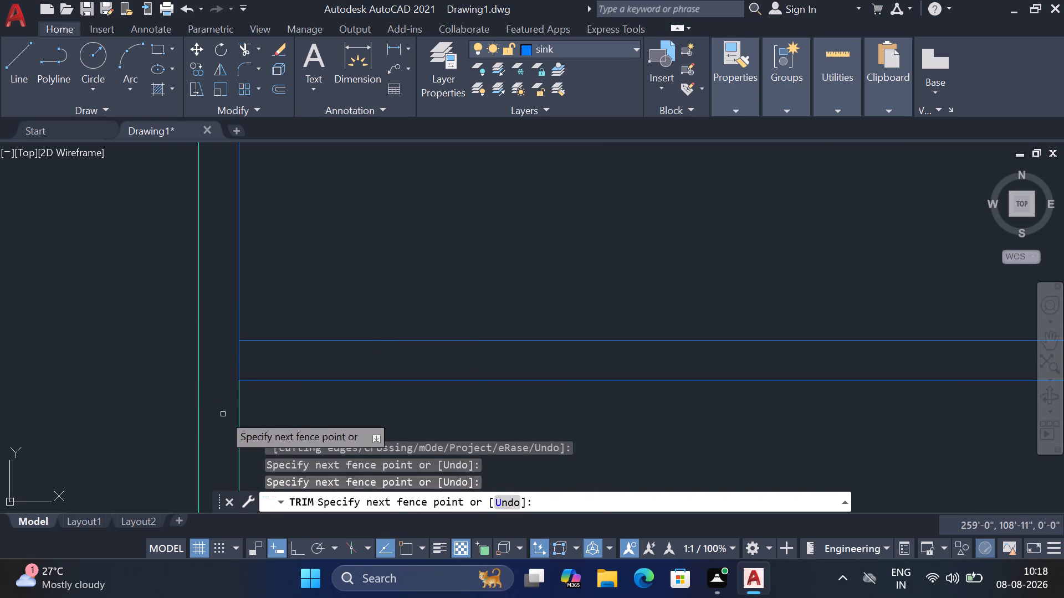
scroll(249, 368, "down", 5)
middle_click_drag(361, 306, 325, 401)
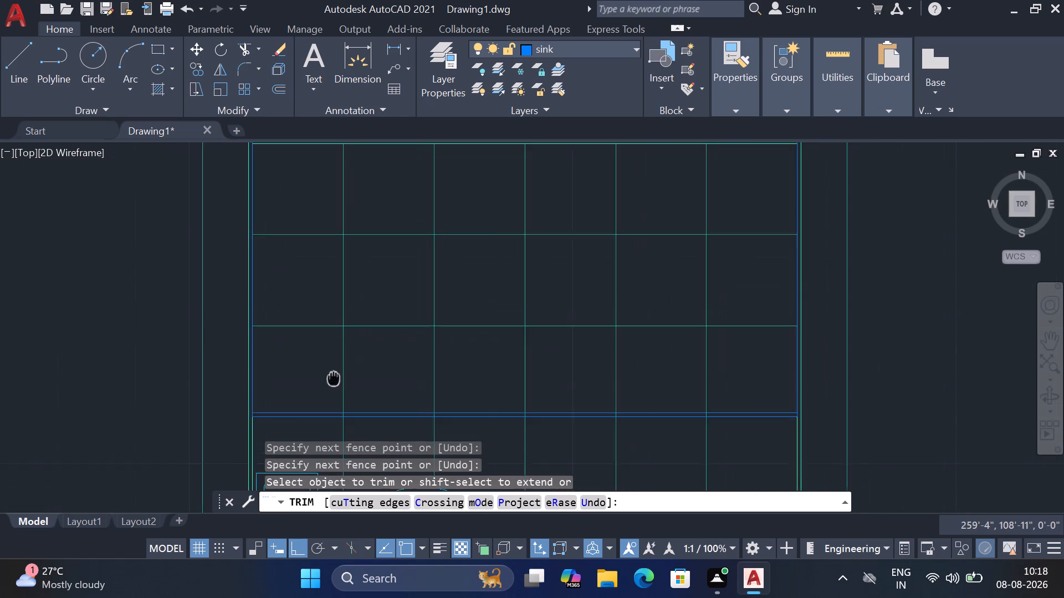
middle_click_drag(325, 401, 325, 404)
middle_click_drag(376, 317, 387, 326)
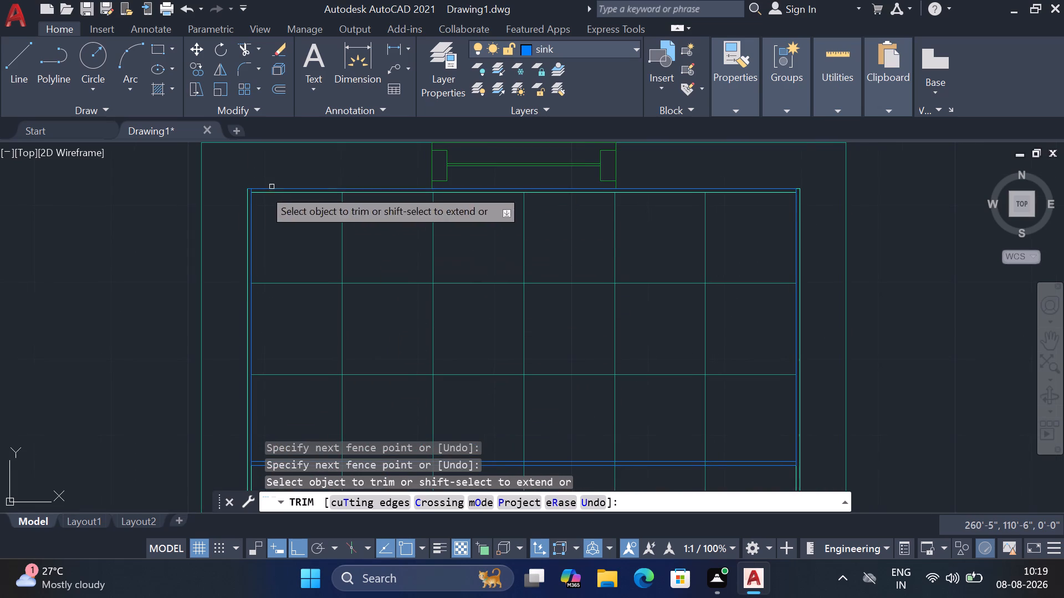
scroll(256, 192, "up", 3)
key("Escape")
Move the exploded rectangle's top line down onto the inner finish line below the window.
scroll(245, 176, "up", 3)
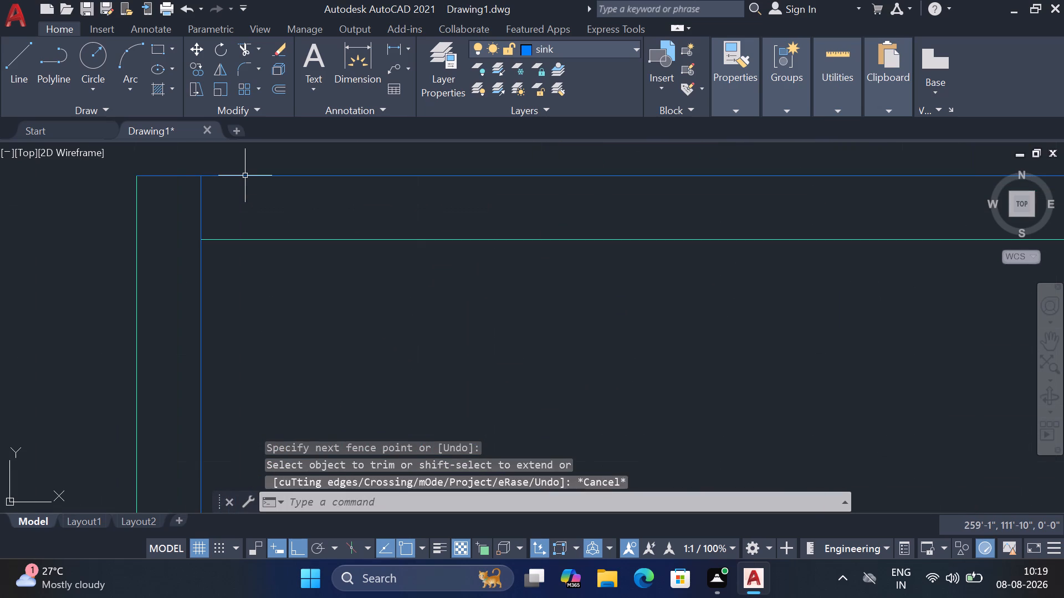
left_click(245, 176)
scroll(241, 204, "down", 5)
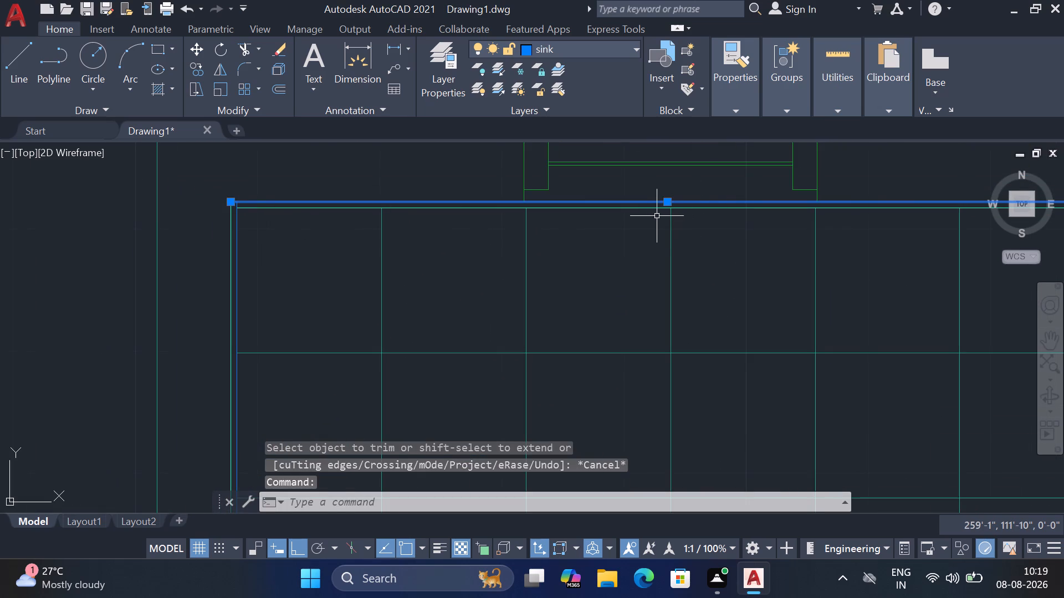
key("m")
key("space")
scroll(659, 202, "up", 2)
left_click(679, 204)
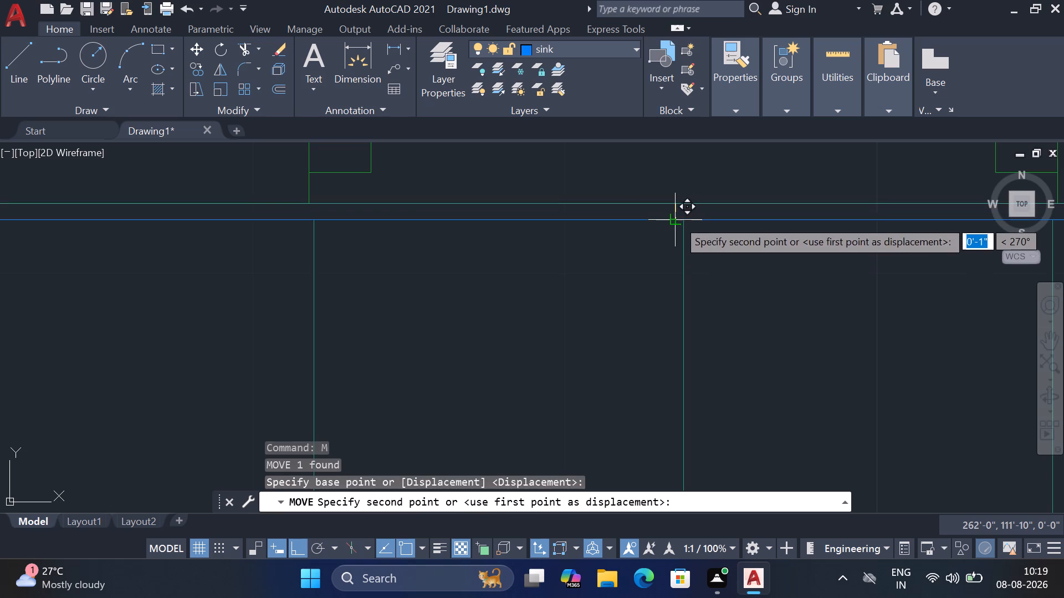
left_click(677, 219)
scroll(741, 210, "down", 2)
Shorten the left vertical line and the top line to meet at the upper-left inner corner.
scroll(273, 208, "up", 3)
scroll(339, 224, "up", 4)
left_click_drag(258, 186, 238, 200)
left_click(182, 224)
scroll(325, 238, "down", 3)
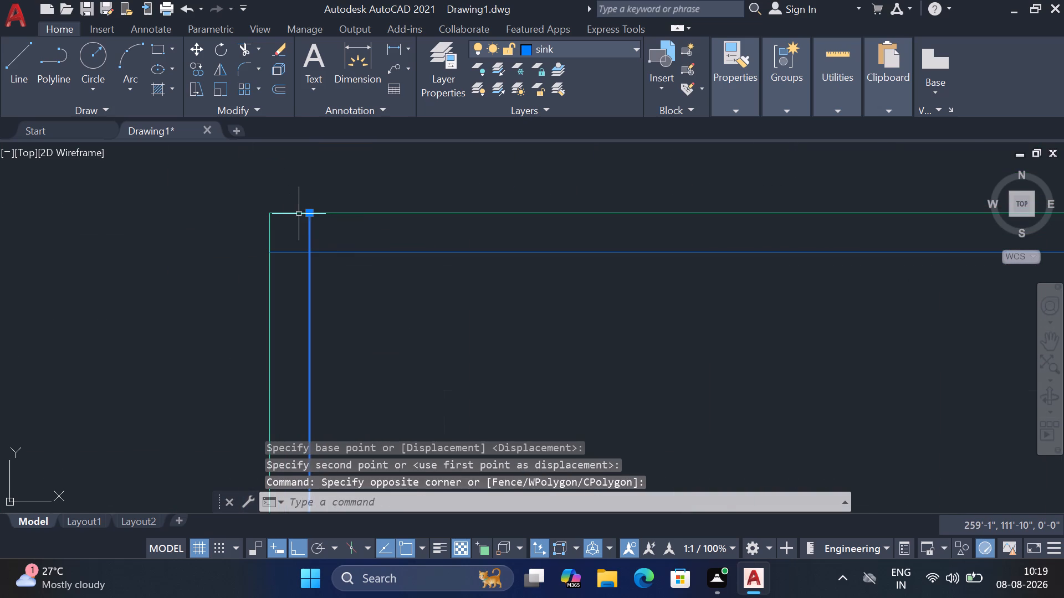
left_click(307, 214)
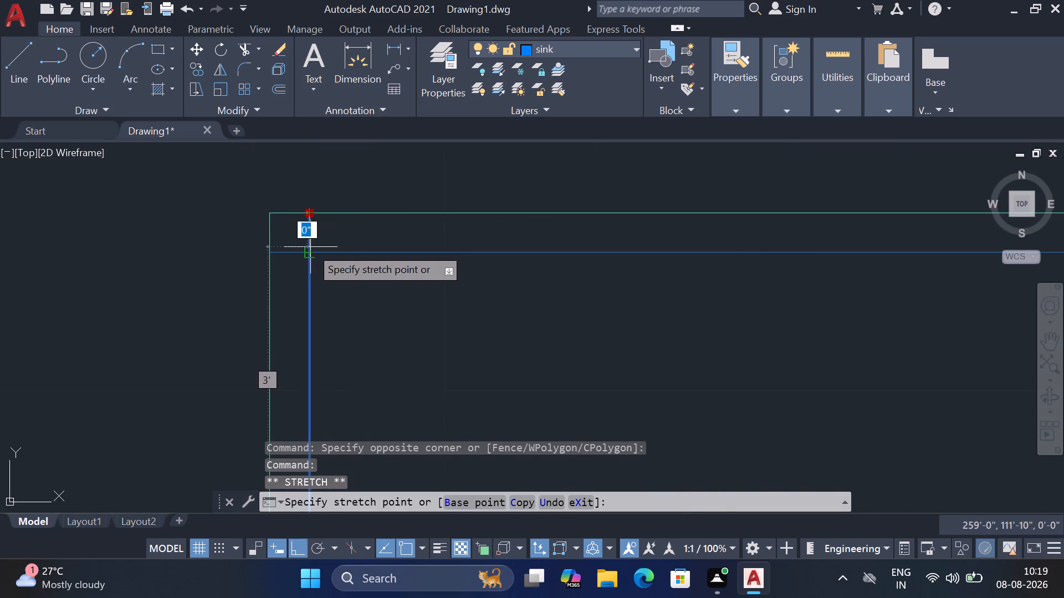
left_click(310, 250)
key("Escape")
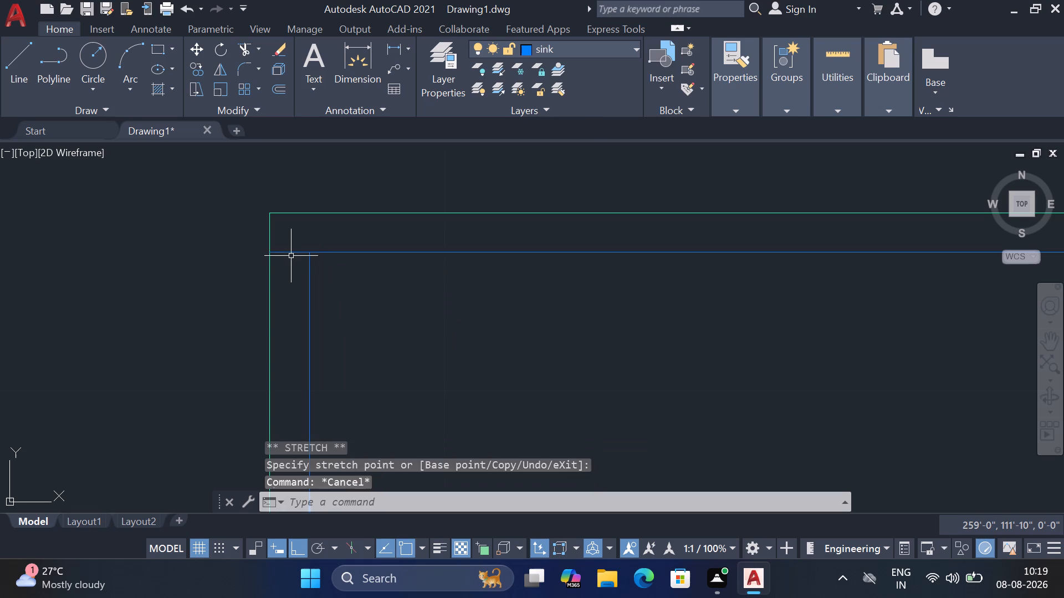
left_click(288, 254)
left_click(271, 255)
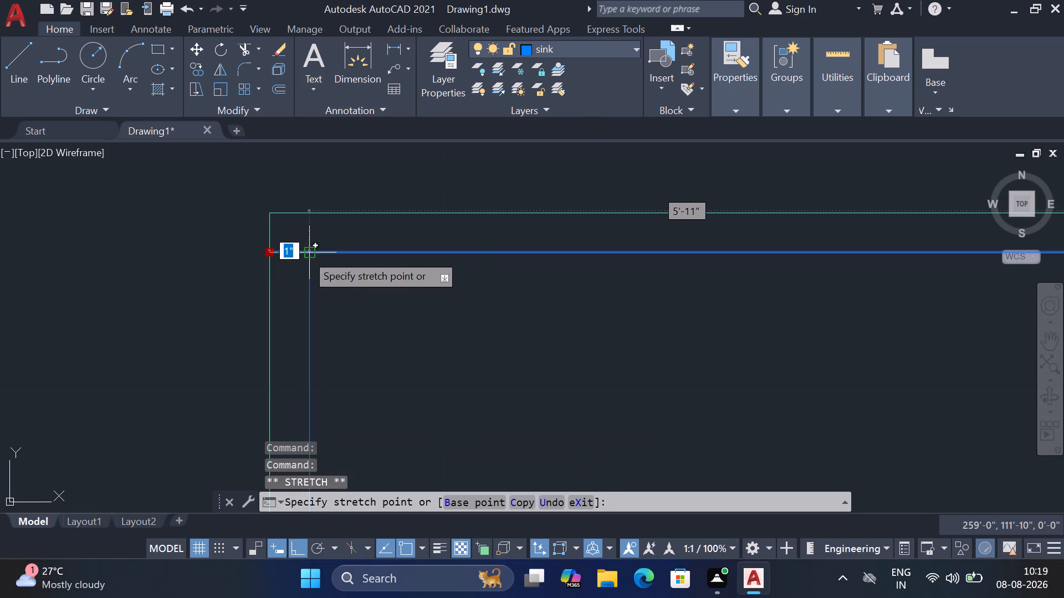
left_click(306, 254)
key("Escape")
Join the blue top line and left vertical line into one polyline.
left_click(319, 243)
left_click(289, 276)
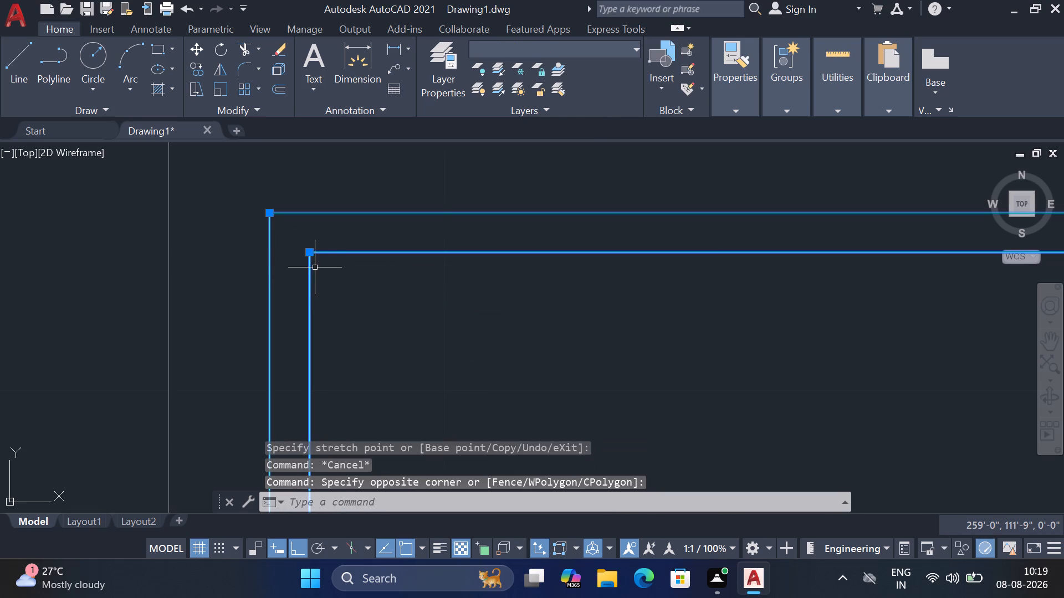
key("Escape")
left_click(310, 251)
key("Escape")
left_click(334, 251)
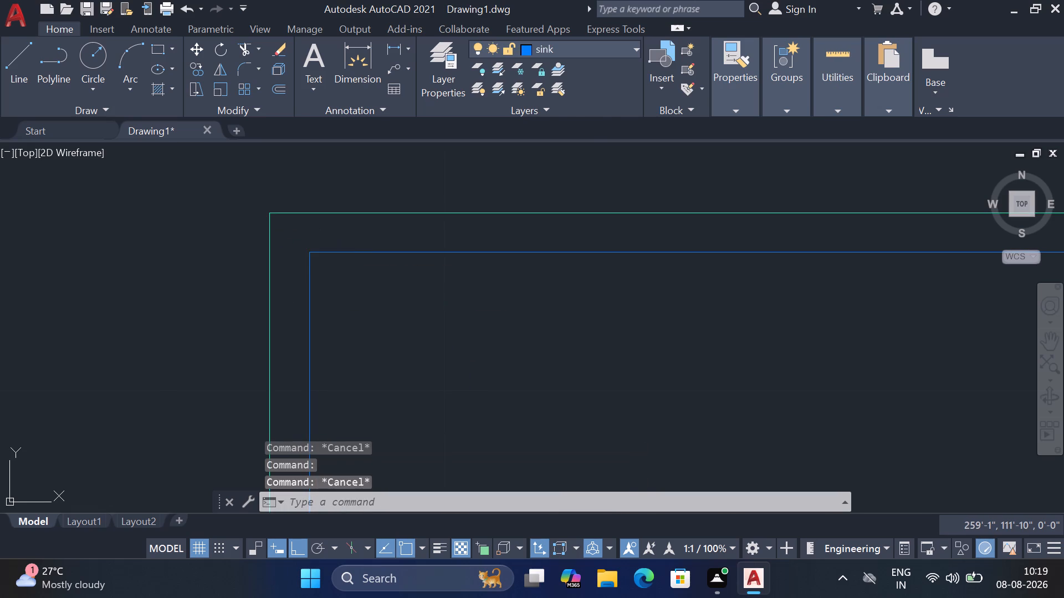
left_click(309, 266)
key("j")
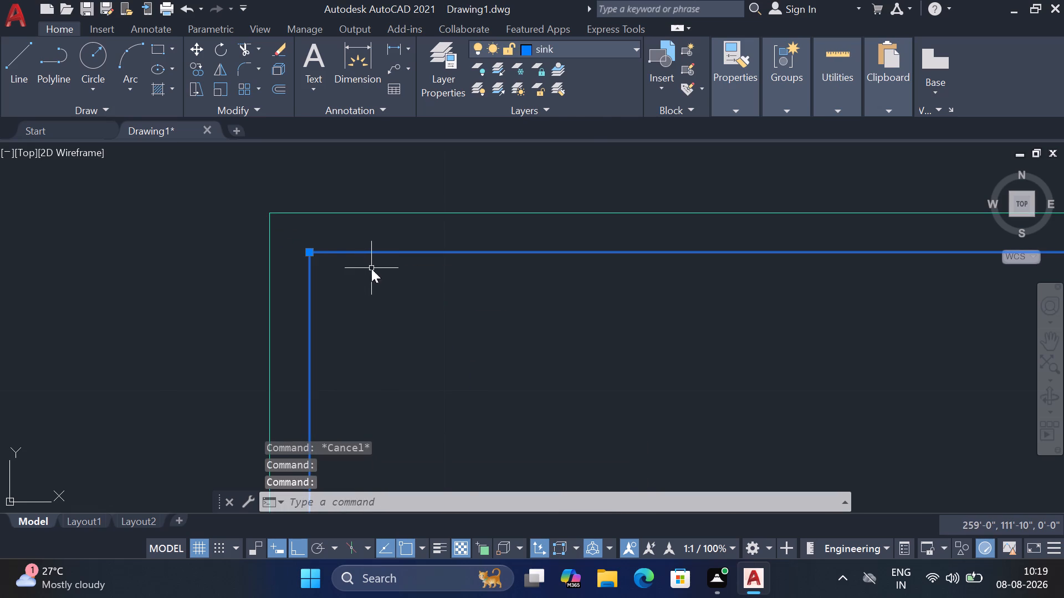
key("space")
left_click(332, 251)
scroll(278, 238, "down", 5)
key("Escape")
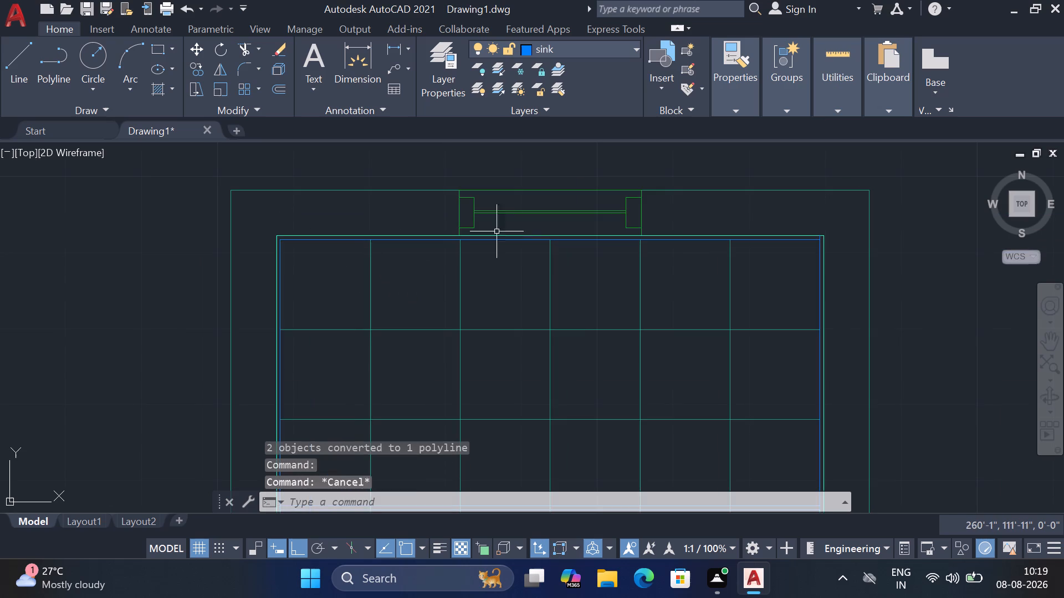
Shorten the right vertical line's upper end to meet the top line at the upper-right inner corner.
middle_click_drag(753, 283, 487, 267)
scroll(533, 228, "up", 4)
scroll(647, 179, "up", 3)
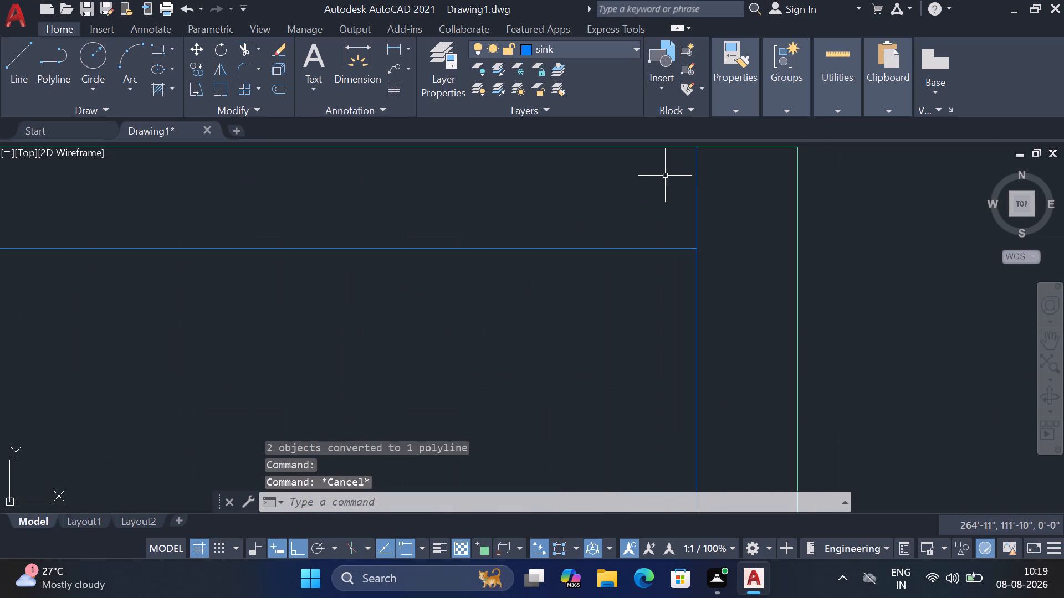
left_click(697, 185)
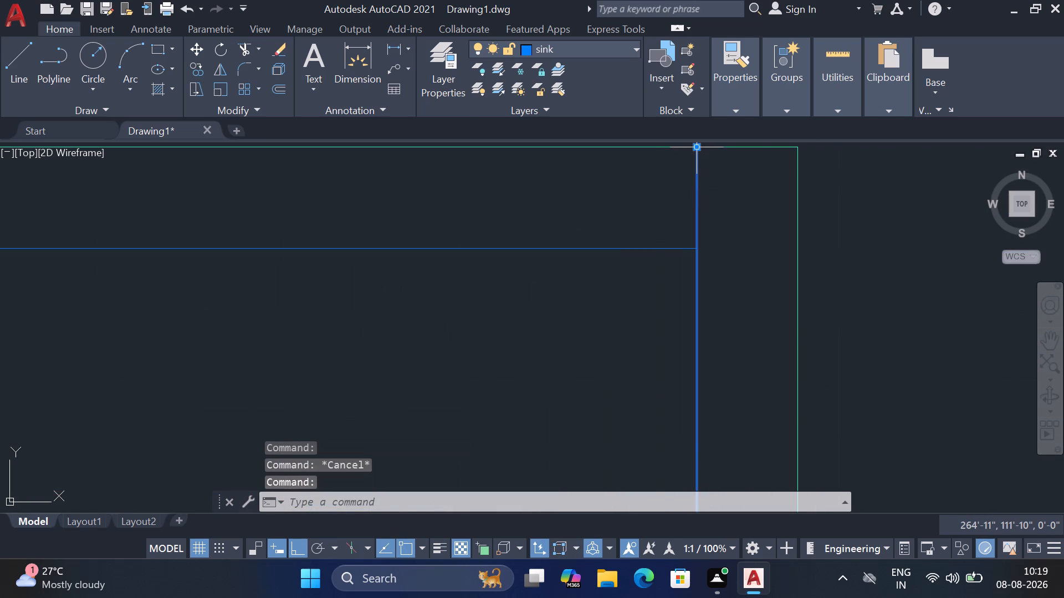
left_click(697, 151)
left_click(696, 248)
key("Escape")
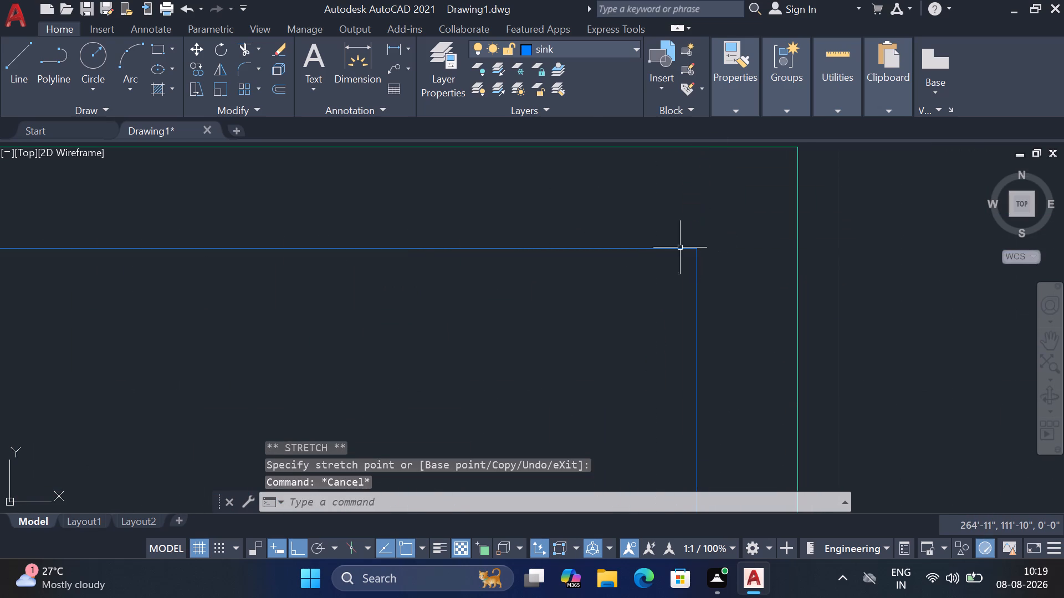
Join the right vertical line to the polyline formed by the top and left edges.
left_click(679, 247)
left_click(698, 264)
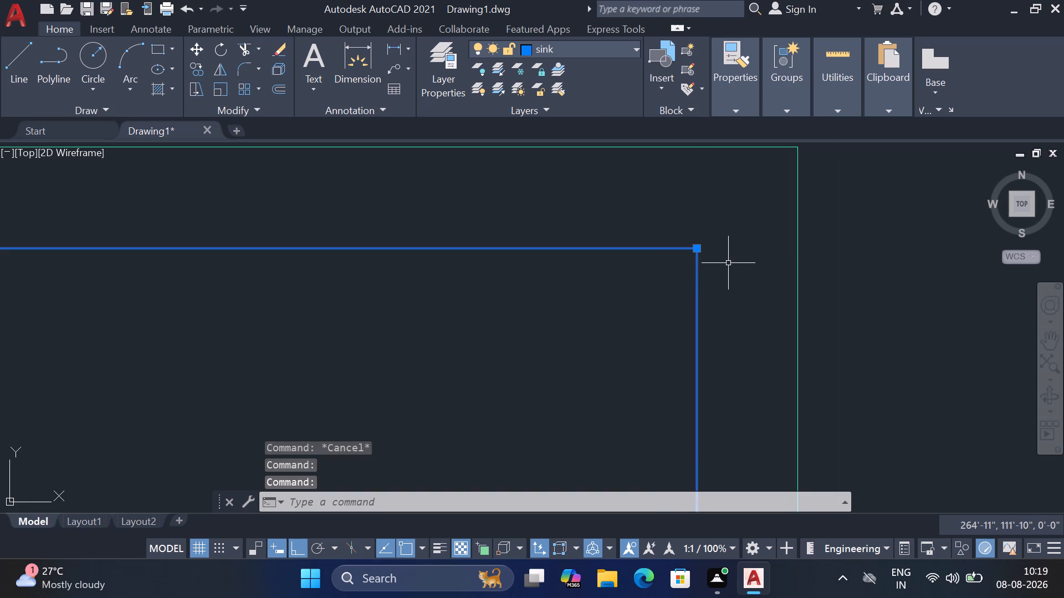
key("j")
key("space")
scroll(713, 229, "down", 8)
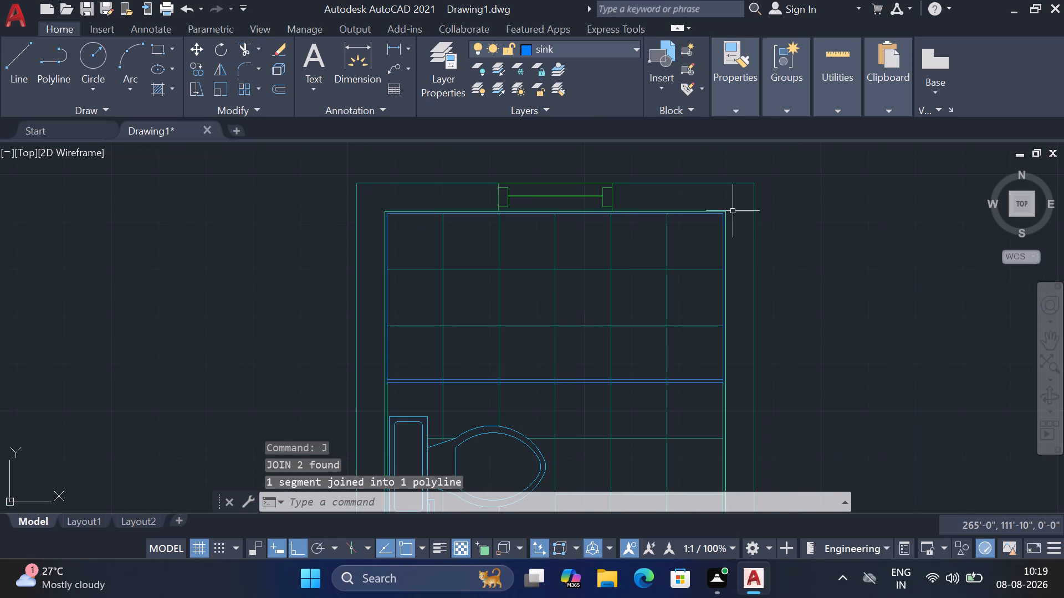
Trim the vertical tile lines crossing the narrow strip between the two horizontal lines above the toilet.
middle_click_drag(699, 338, 684, 279)
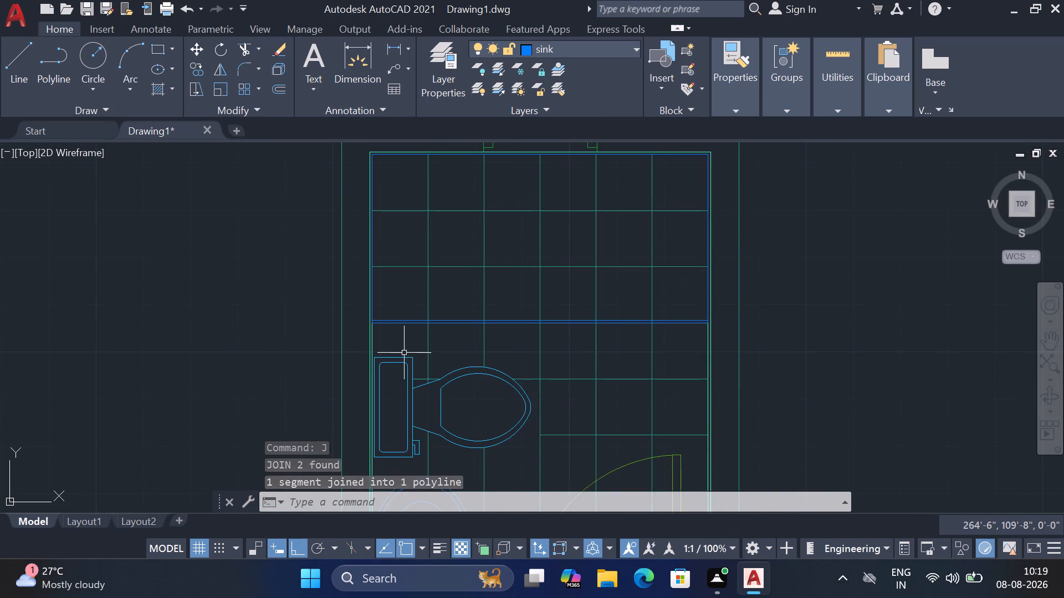
scroll(362, 322, "up", 4)
scroll(420, 343, "up", 1)
scroll(420, 343, "down", 2)
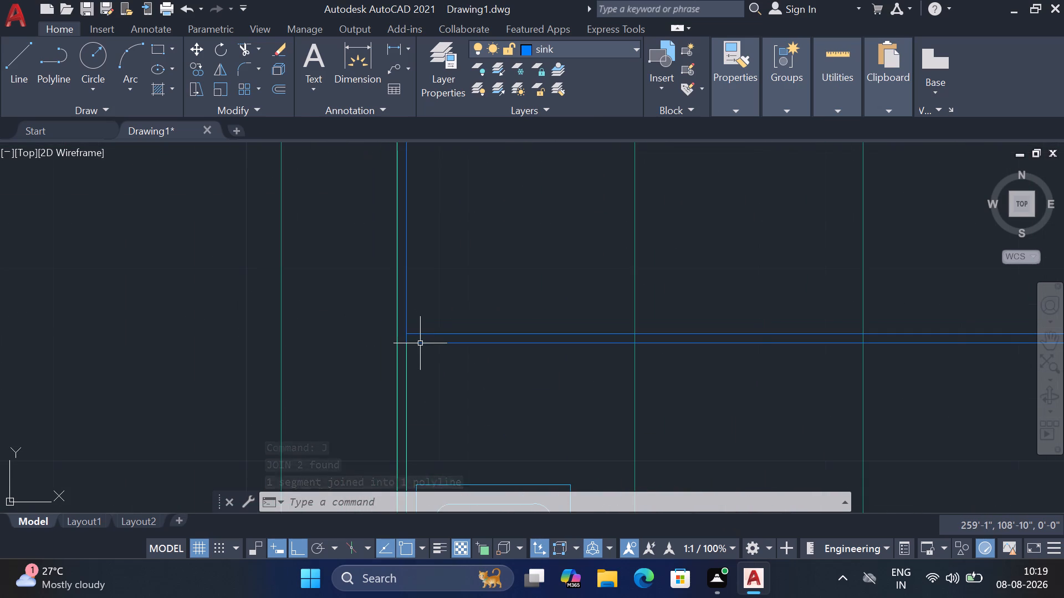
type("tr")
key("space")
scroll(607, 338, "up", 3)
left_click(622, 337)
scroll(175, 372, "down", 2)
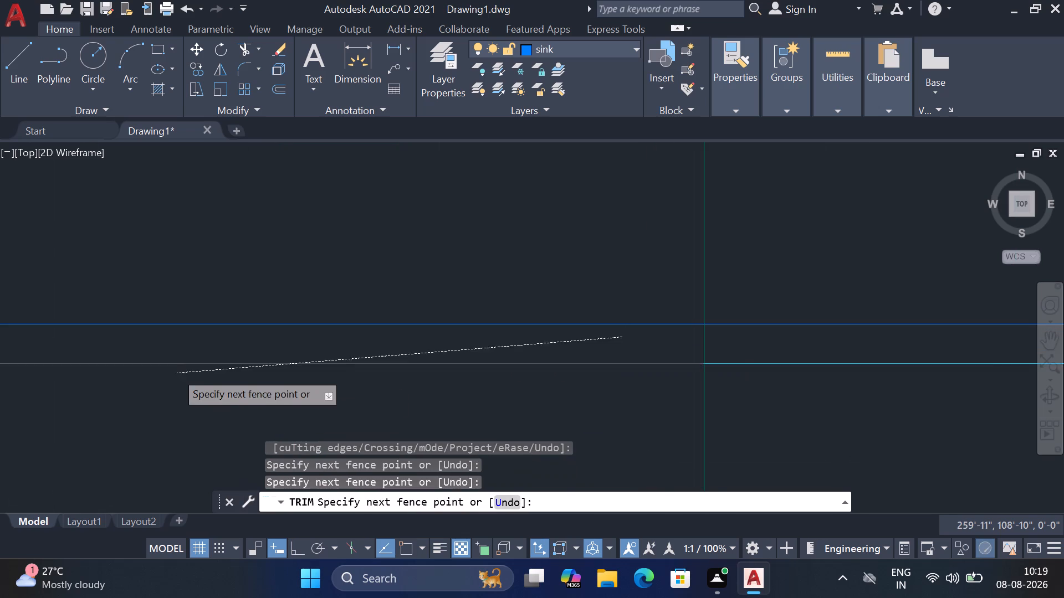
scroll(175, 372, "down", 4)
scroll(591, 369, "up", 4)
left_click(535, 374)
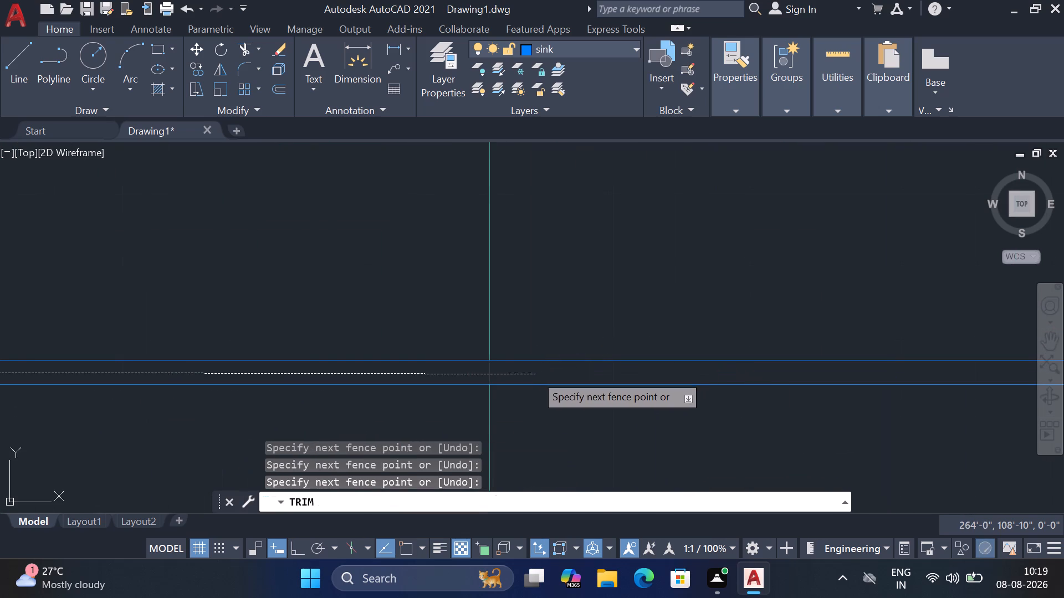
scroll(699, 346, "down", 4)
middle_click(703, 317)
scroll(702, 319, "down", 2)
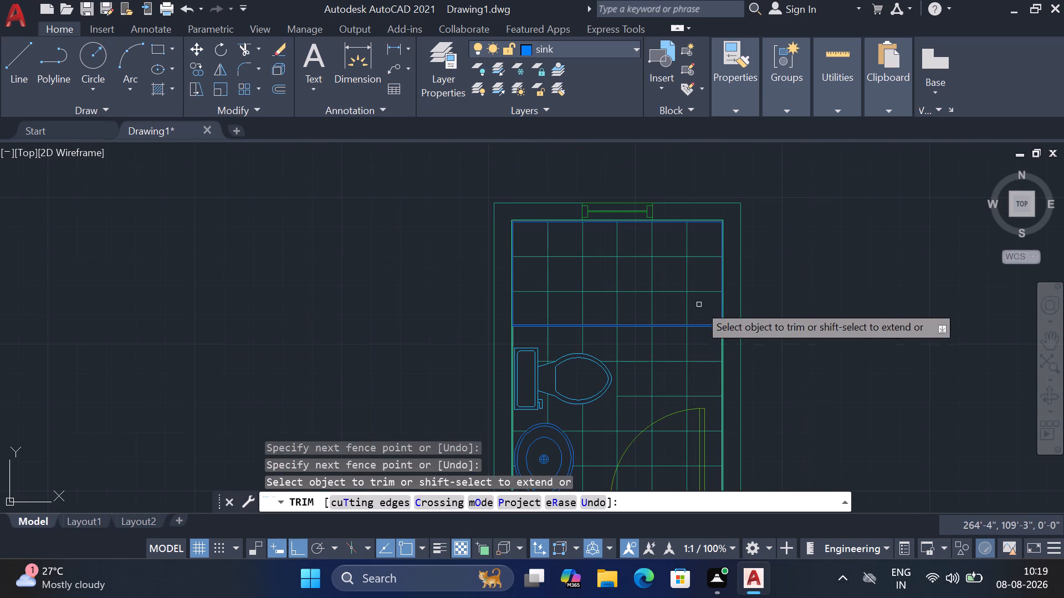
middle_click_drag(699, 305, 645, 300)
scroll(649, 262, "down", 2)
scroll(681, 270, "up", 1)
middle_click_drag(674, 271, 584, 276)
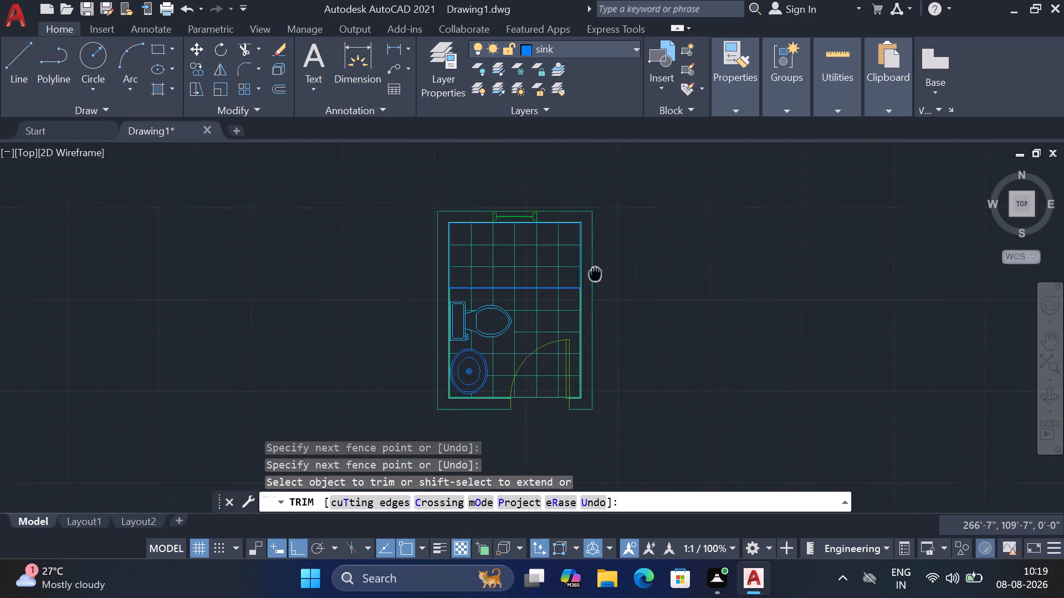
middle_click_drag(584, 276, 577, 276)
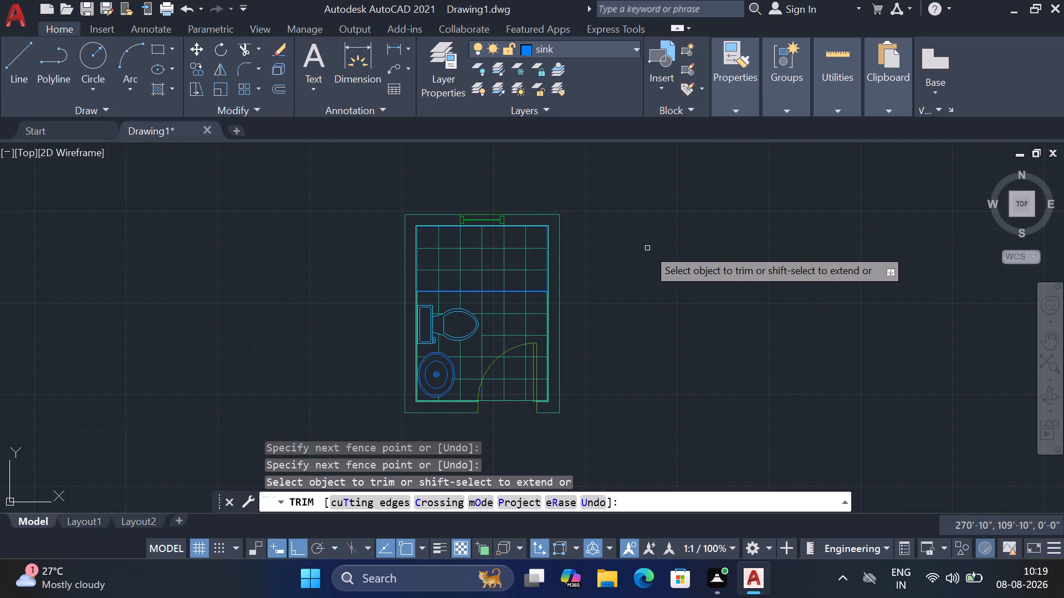
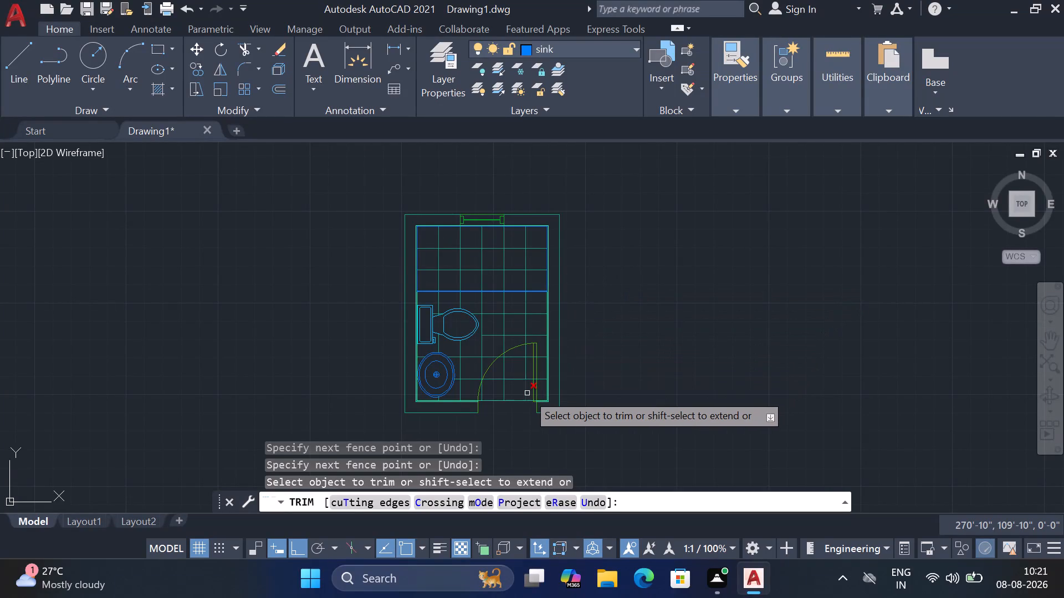
Trim the horizontal tile lines crossing the narrow door leaf in the bathroom plan.
scroll(528, 389, "up", 4)
left_click(557, 192)
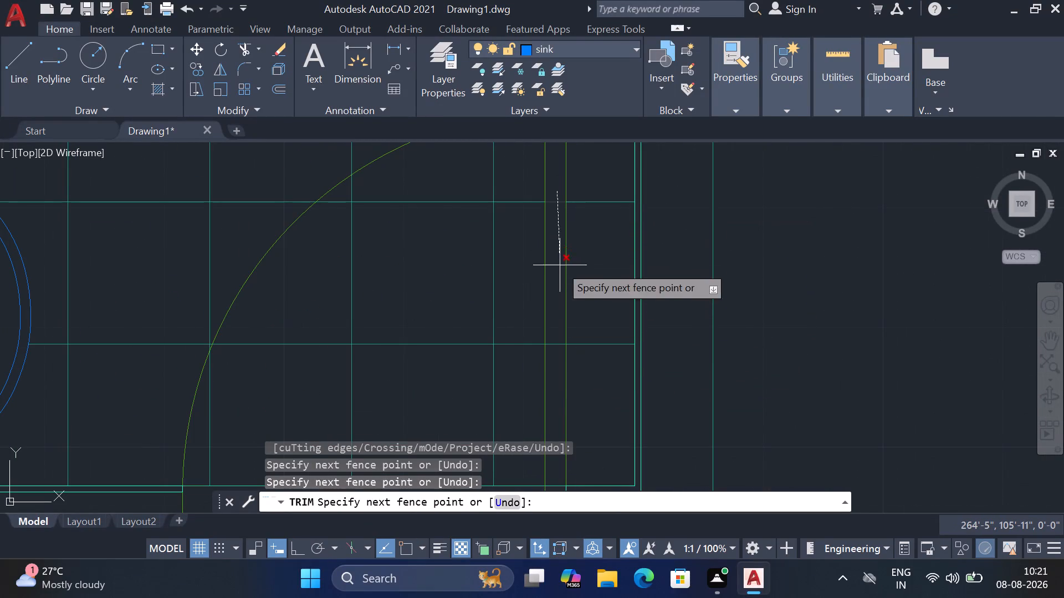
left_click(556, 369)
scroll(563, 282, "down", 2)
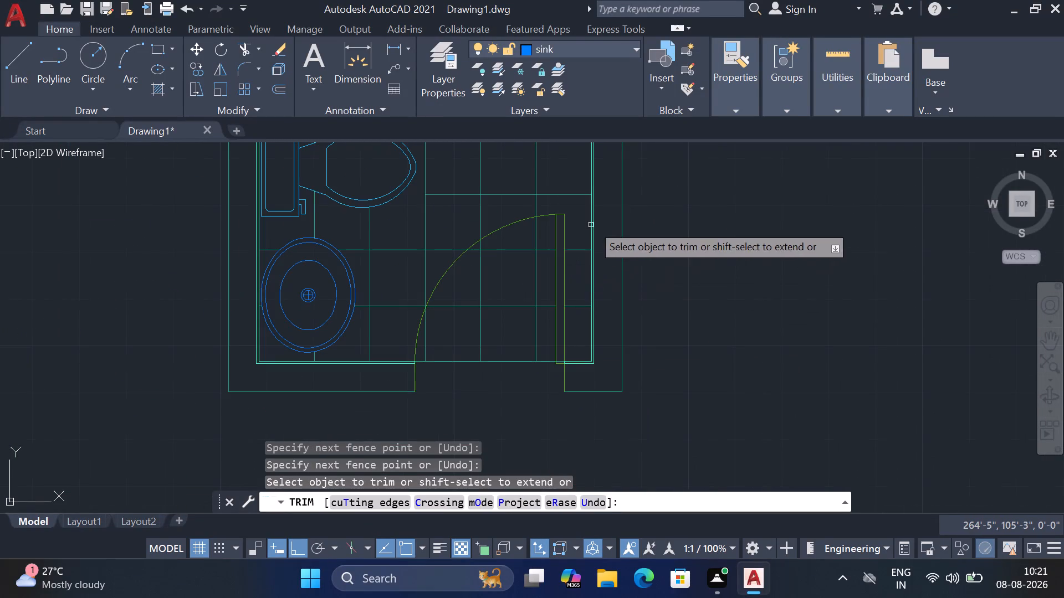
scroll(556, 368, "up", 4)
left_click(580, 327)
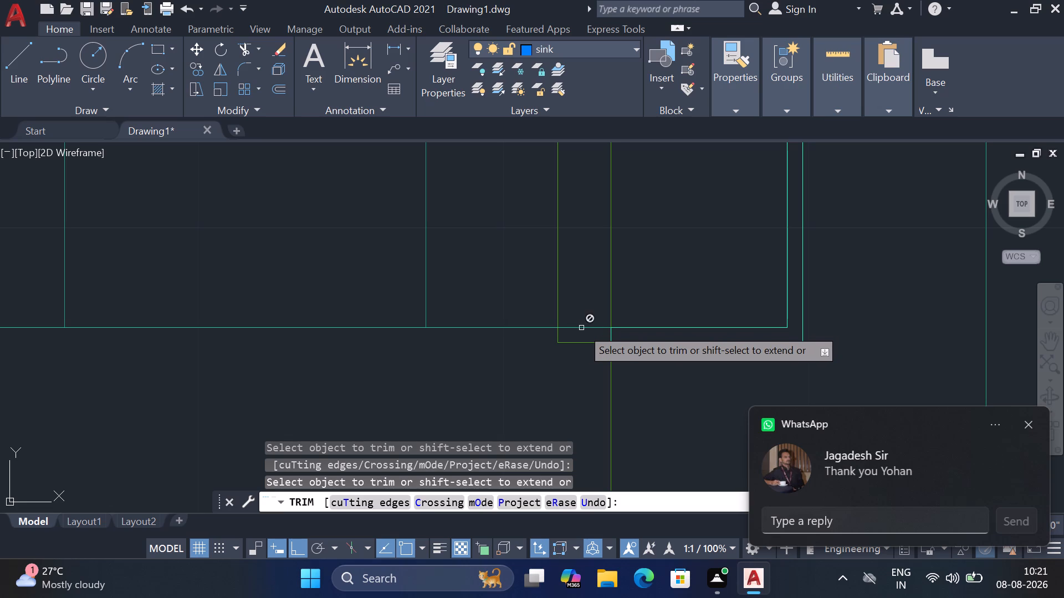
scroll(580, 328, "down", 3)
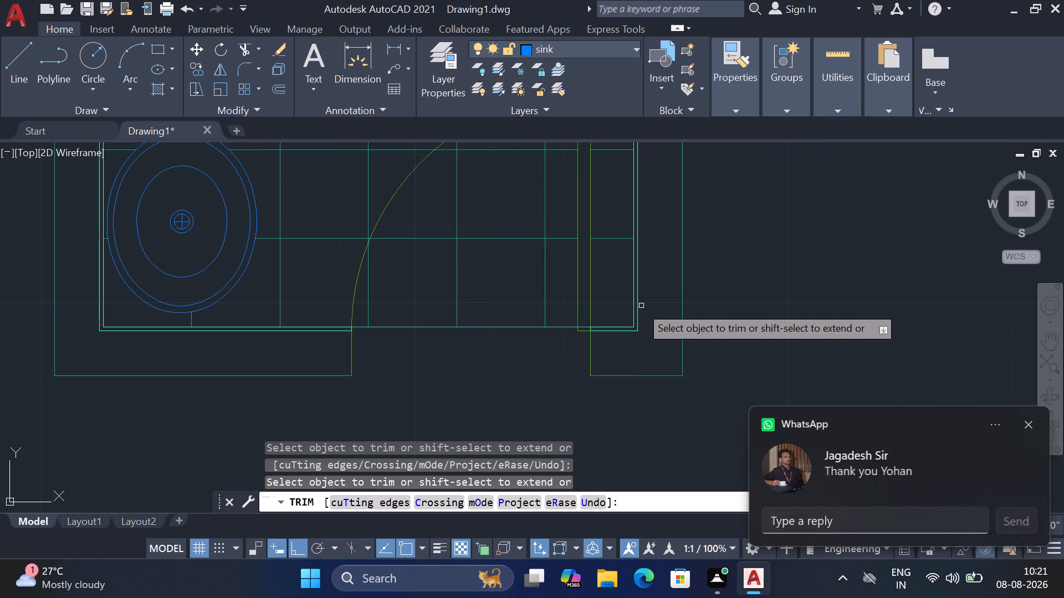
scroll(741, 292, "down", 3)
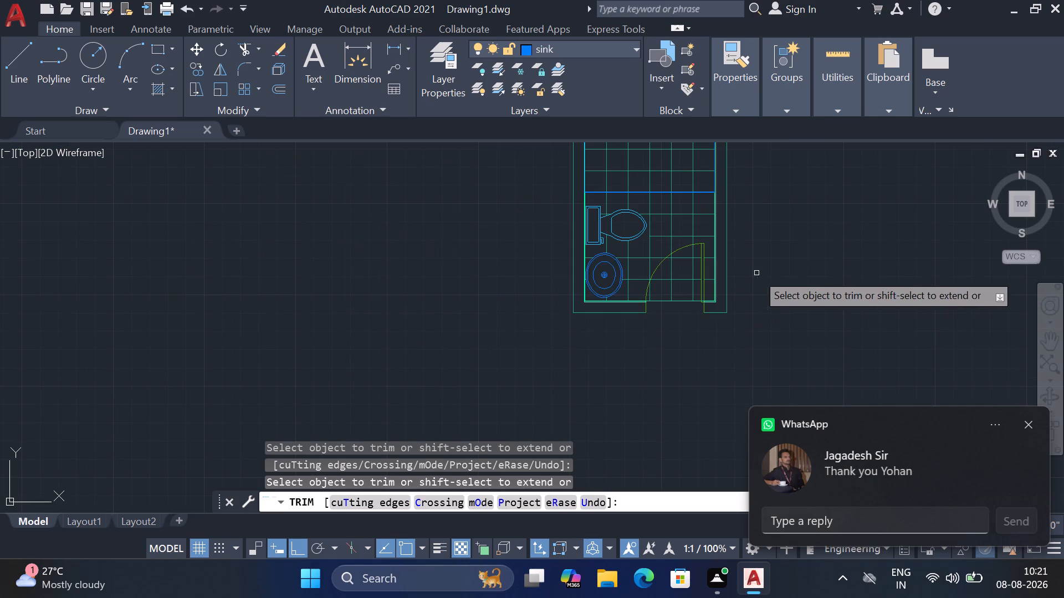
middle_click_drag(756, 273, 684, 348)
key("Escape")
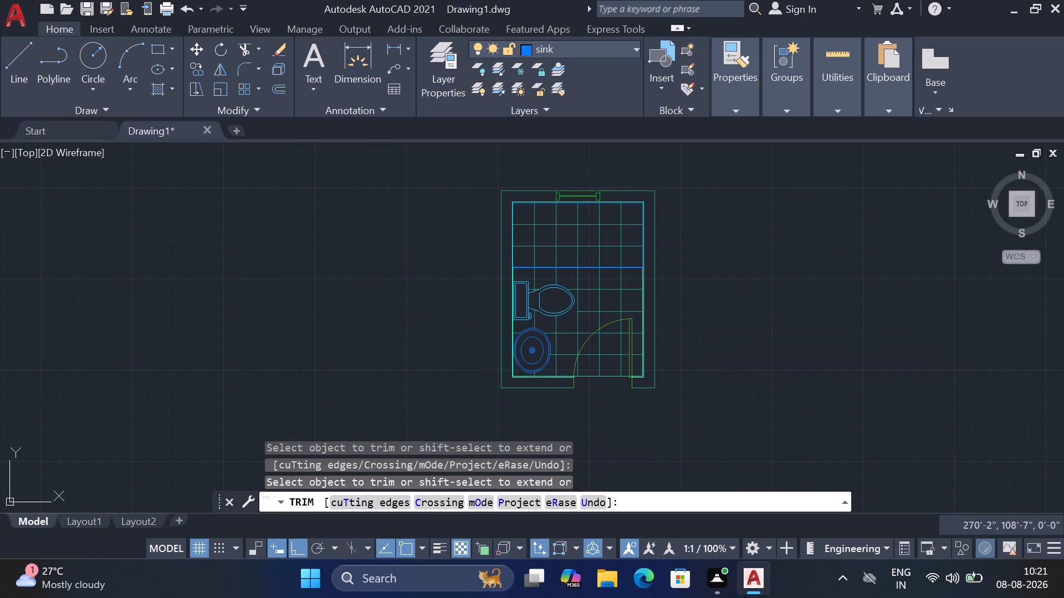
key("Escape")
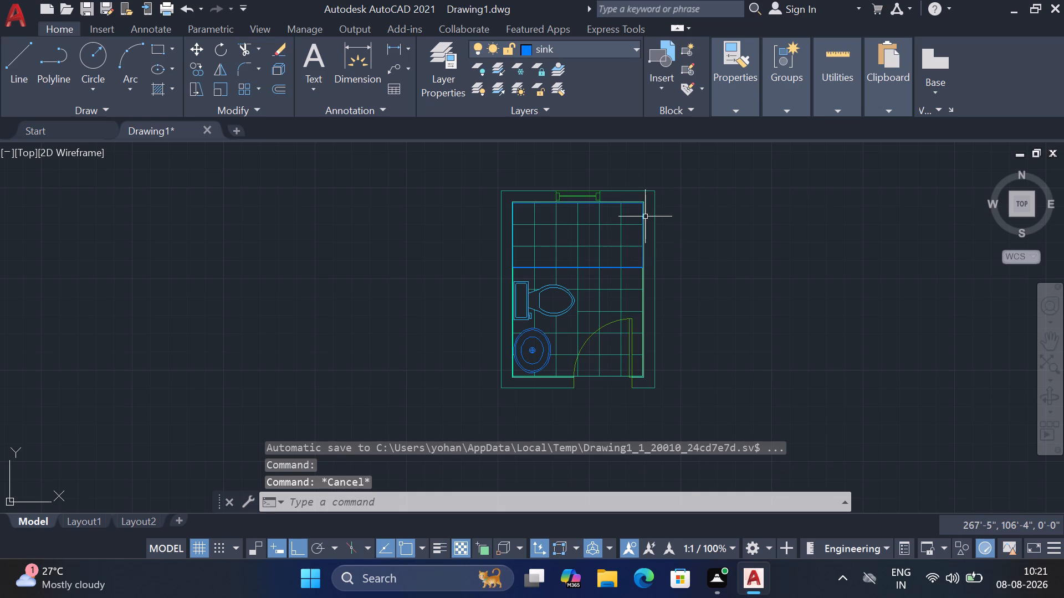
Examine the top outer wall line around the window, the door threshold line and the tiles around the toilet.
scroll(632, 181, "up", 2)
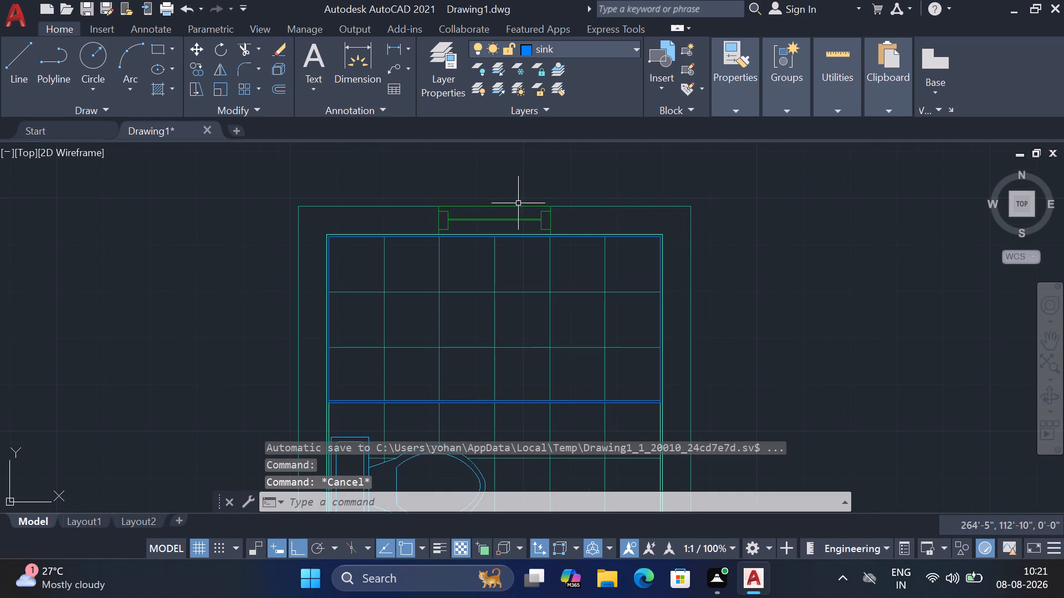
left_click(516, 205)
key("Escape")
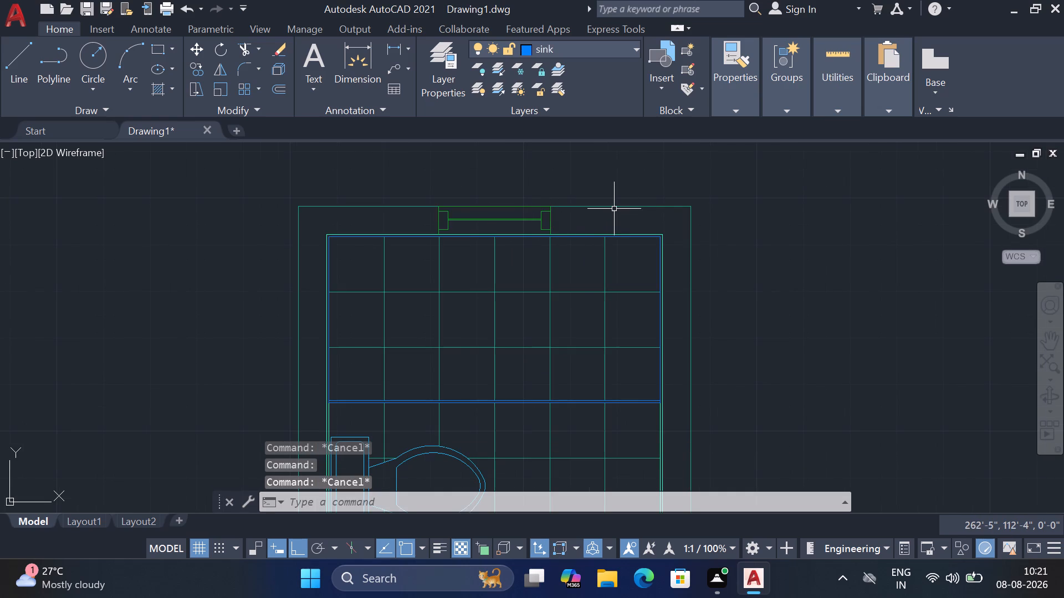
left_click(615, 207)
key("Escape")
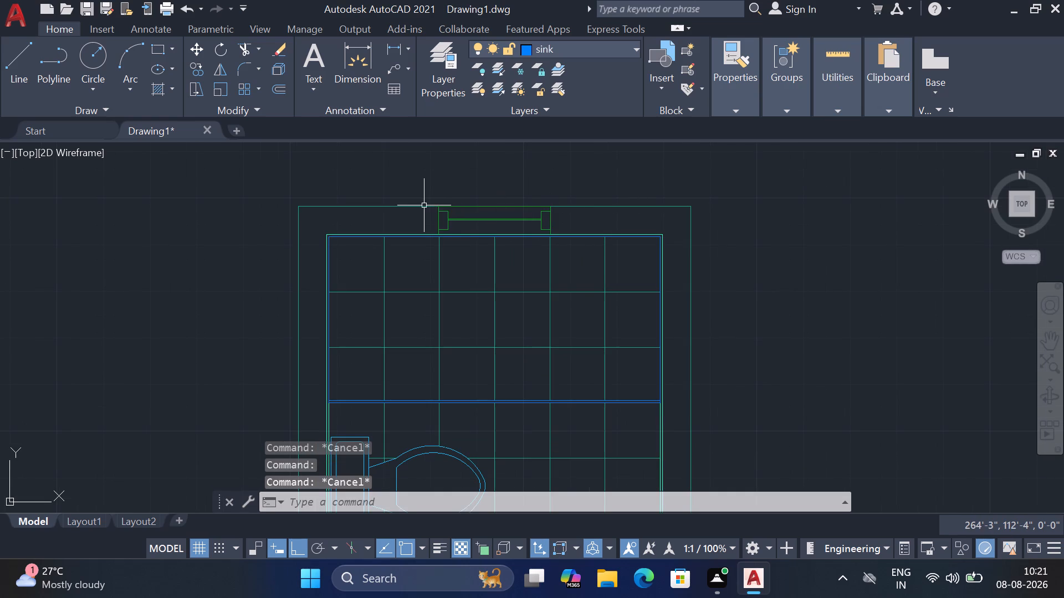
left_click(424, 205)
key("Escape")
scroll(686, 197, "down", 2)
scroll(642, 388, "up", 2)
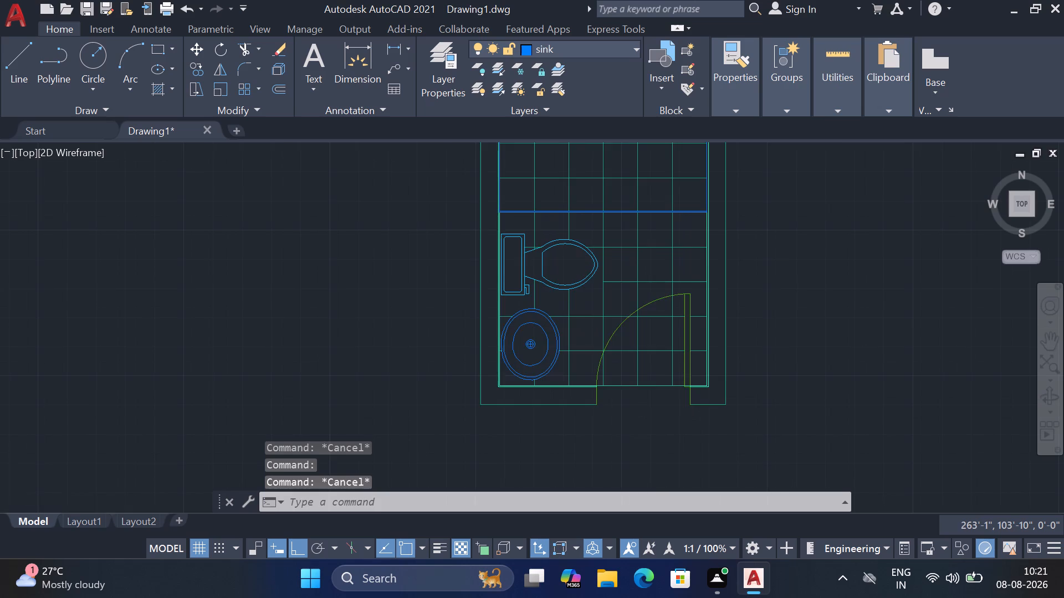
left_click(642, 381)
left_click(627, 384)
key("Escape")
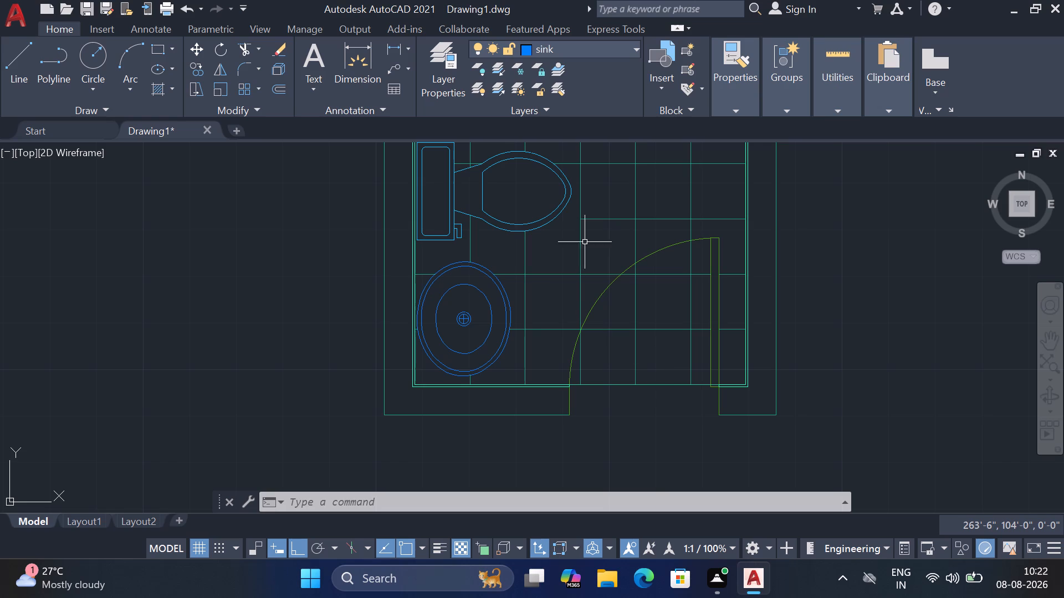
scroll(580, 231, "down", 1)
middle_click_drag(616, 221, 526, 321)
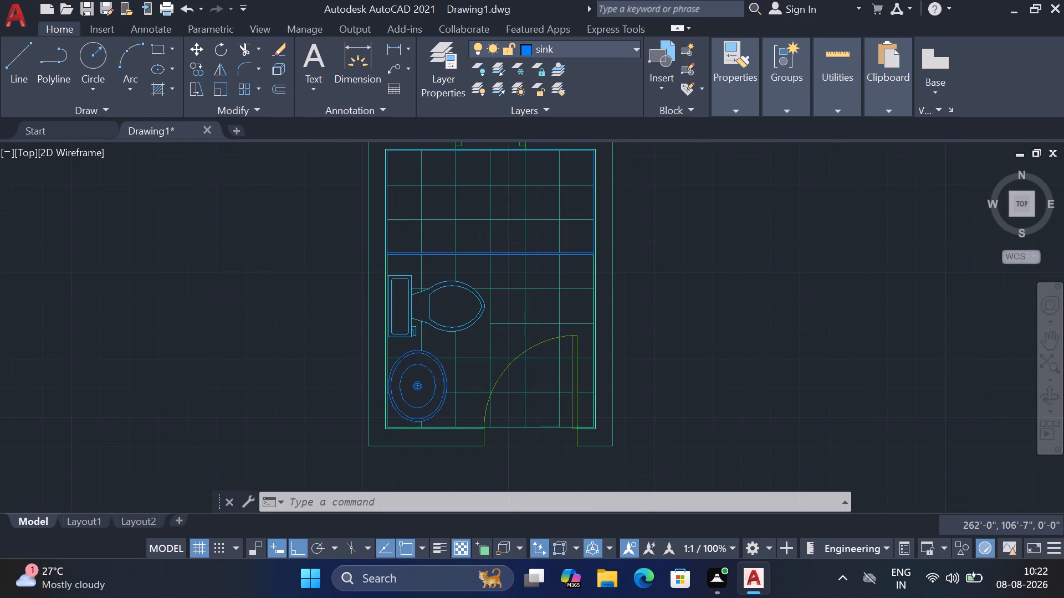
scroll(461, 329, "up", 2)
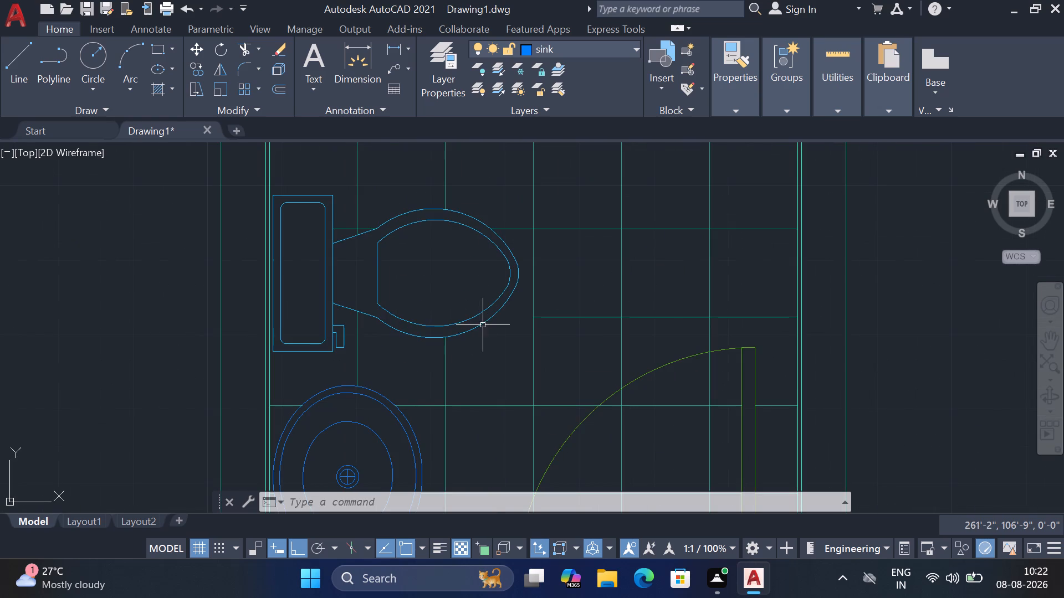
scroll(591, 322, "down", 2)
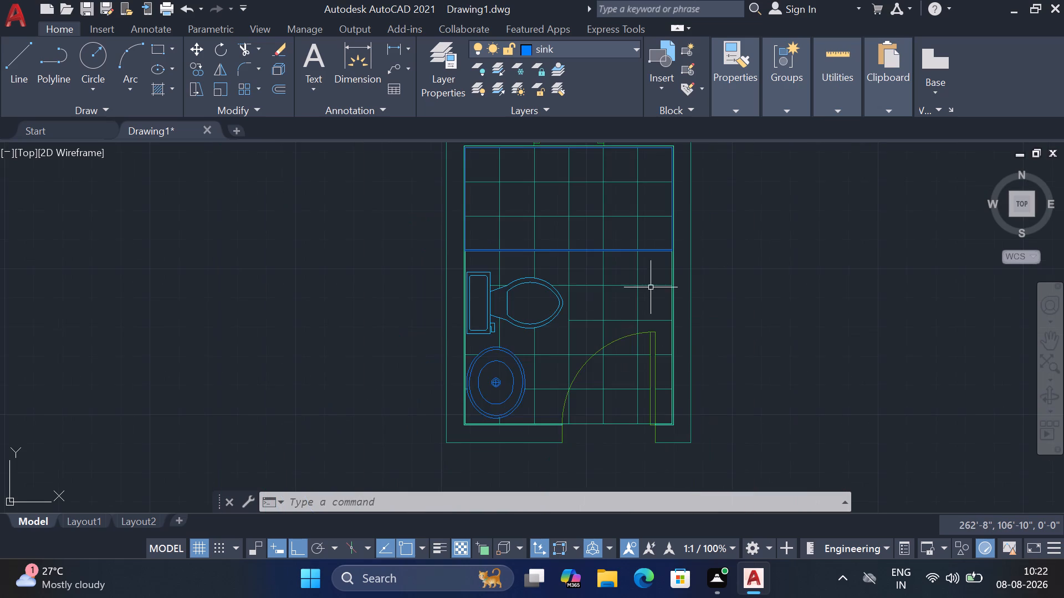
Draw vertical construction lines through the plan's right outer, right inner and left outer wall corners, extending below the plan.
middle_click_drag(741, 245, 669, 271)
scroll(669, 271, "down", 1)
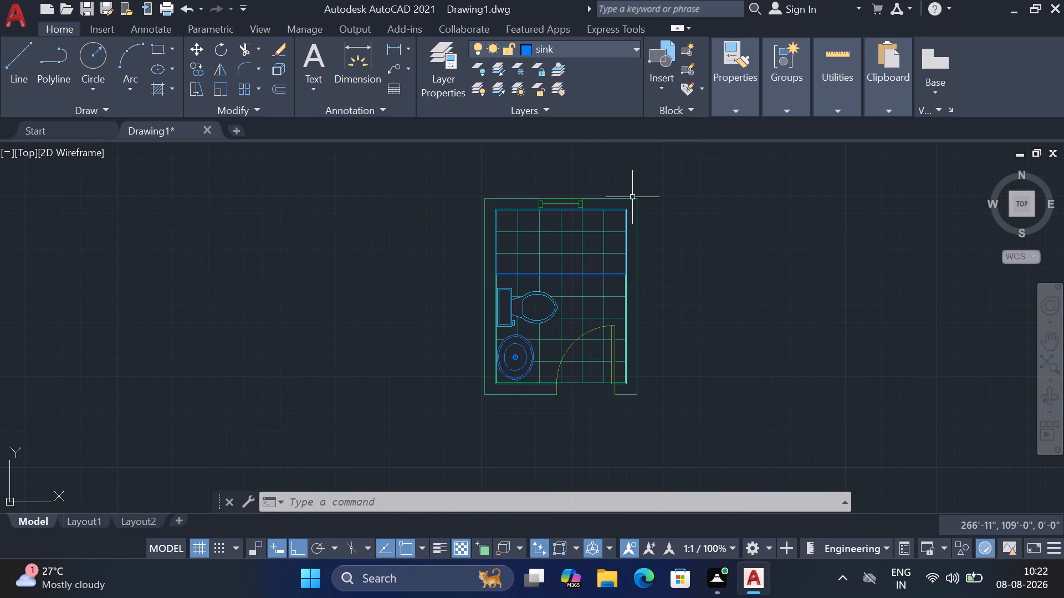
middle_click_drag(677, 249, 604, 239)
middle_click_drag(616, 315, 548, 317)
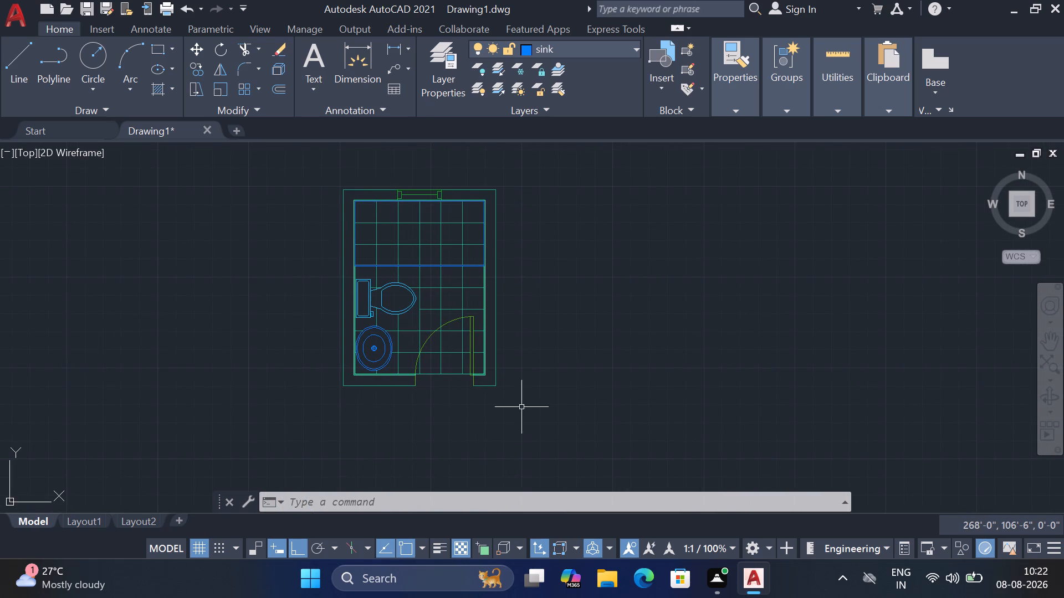
middle_click_drag(504, 404, 513, 353)
type("xl")
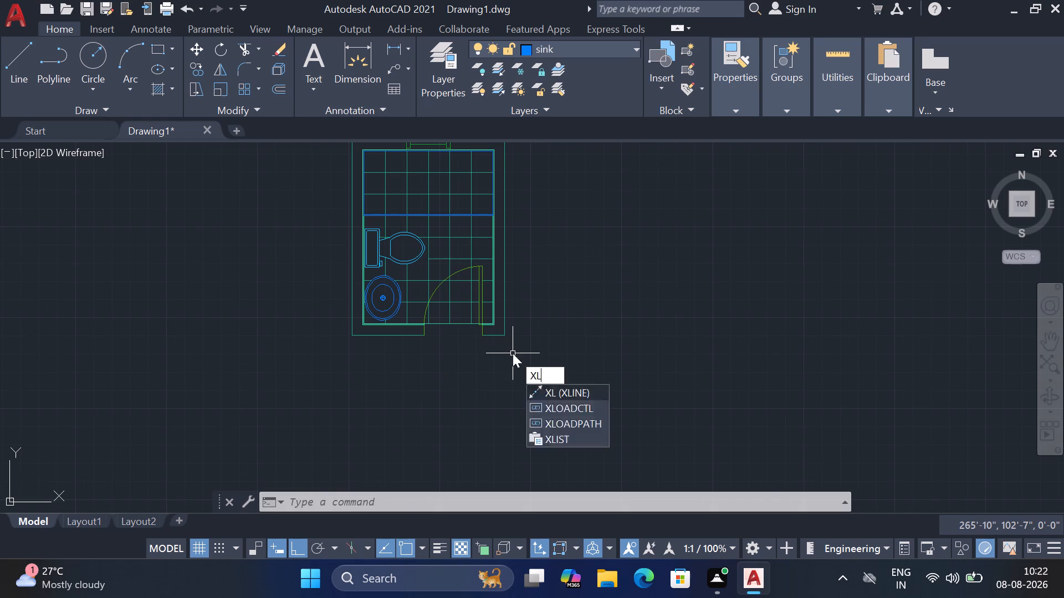
key("Return")
key("v")
key("space")
scroll(515, 301, "up", 2)
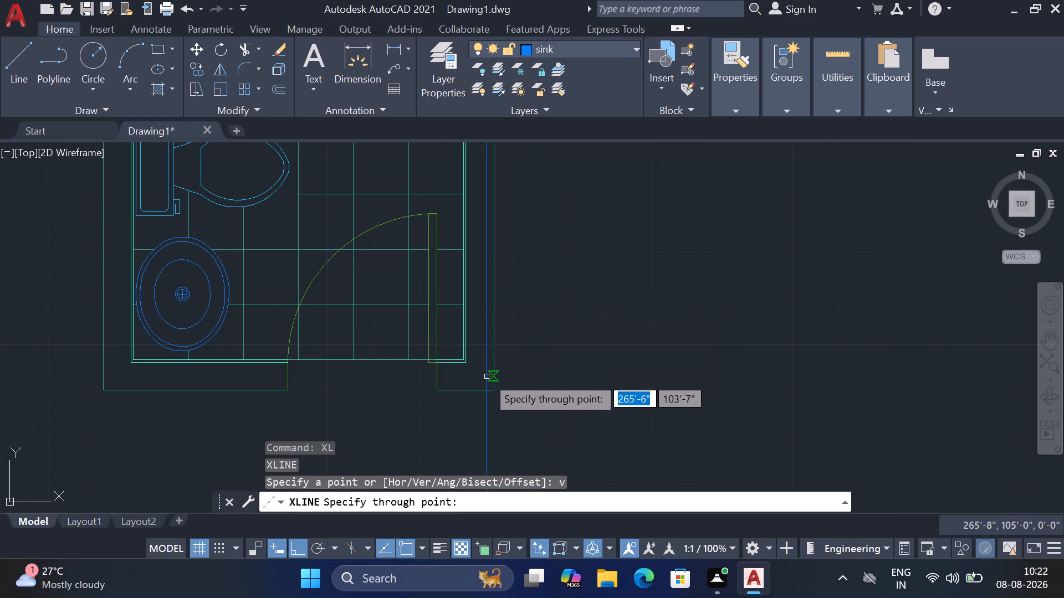
left_click(489, 393)
left_click(465, 368)
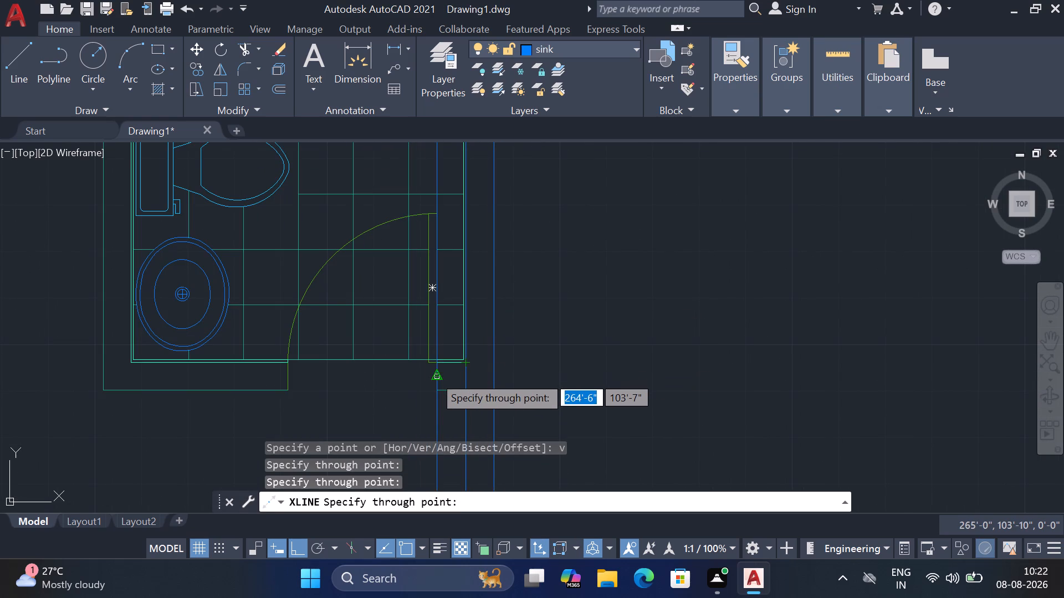
left_click(104, 389)
key("Escape")
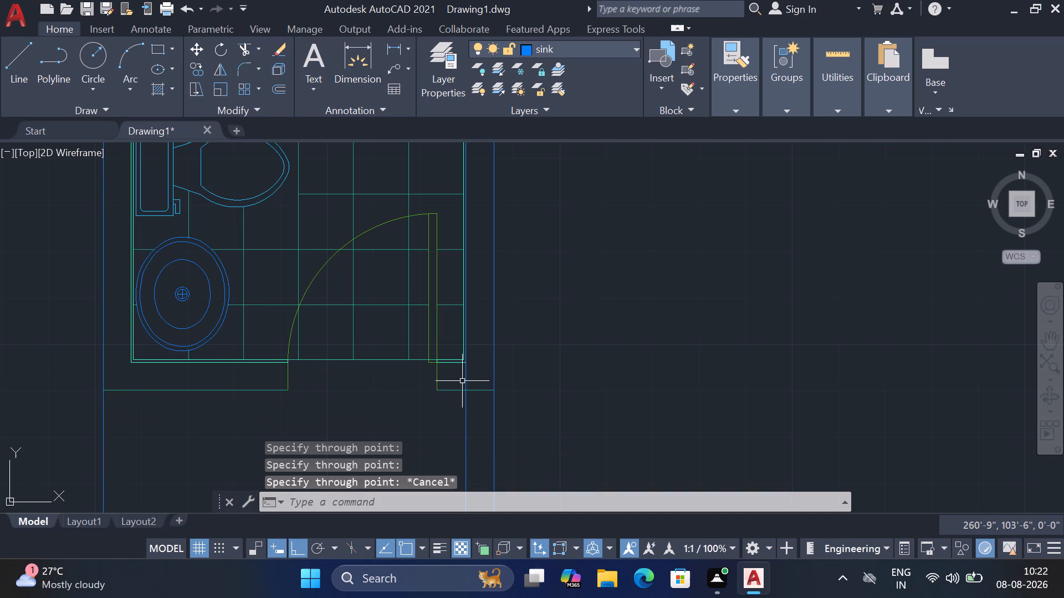
Delete the vertical construction line passing through the right inner wall corner.
left_click(470, 378)
left_click(462, 379)
key("Delete")
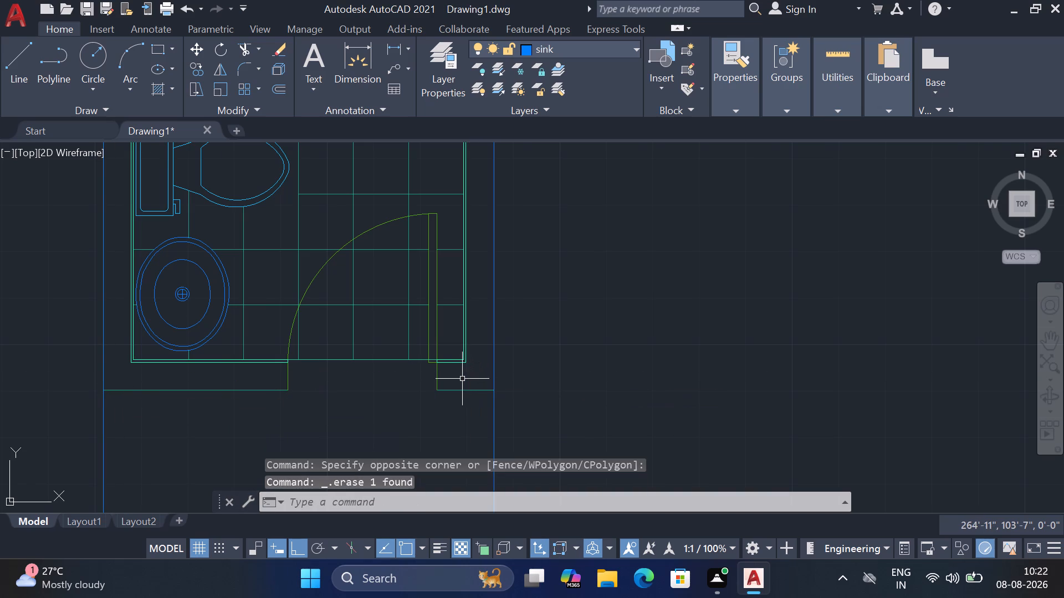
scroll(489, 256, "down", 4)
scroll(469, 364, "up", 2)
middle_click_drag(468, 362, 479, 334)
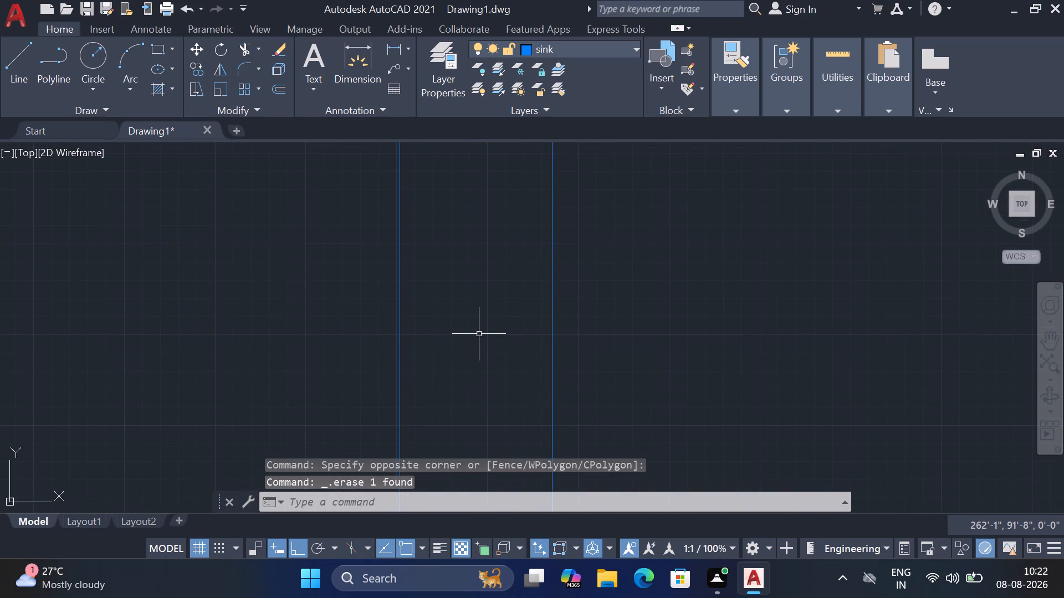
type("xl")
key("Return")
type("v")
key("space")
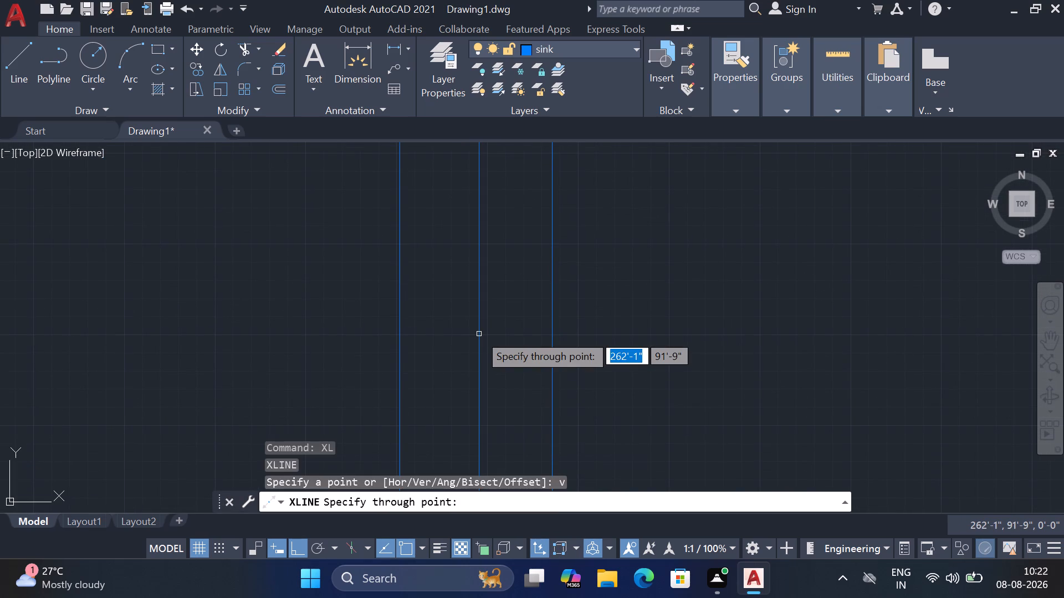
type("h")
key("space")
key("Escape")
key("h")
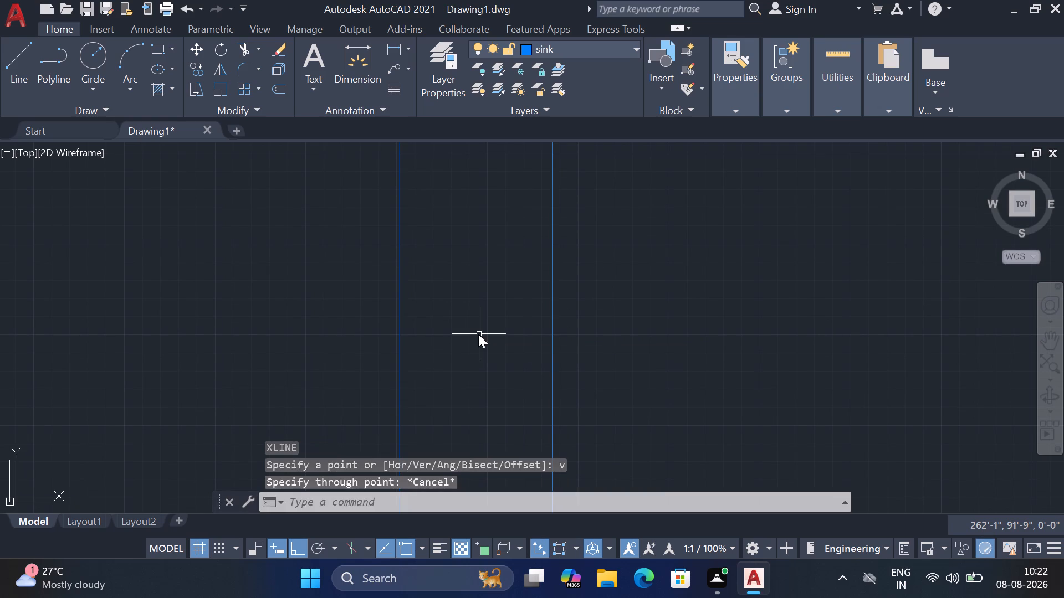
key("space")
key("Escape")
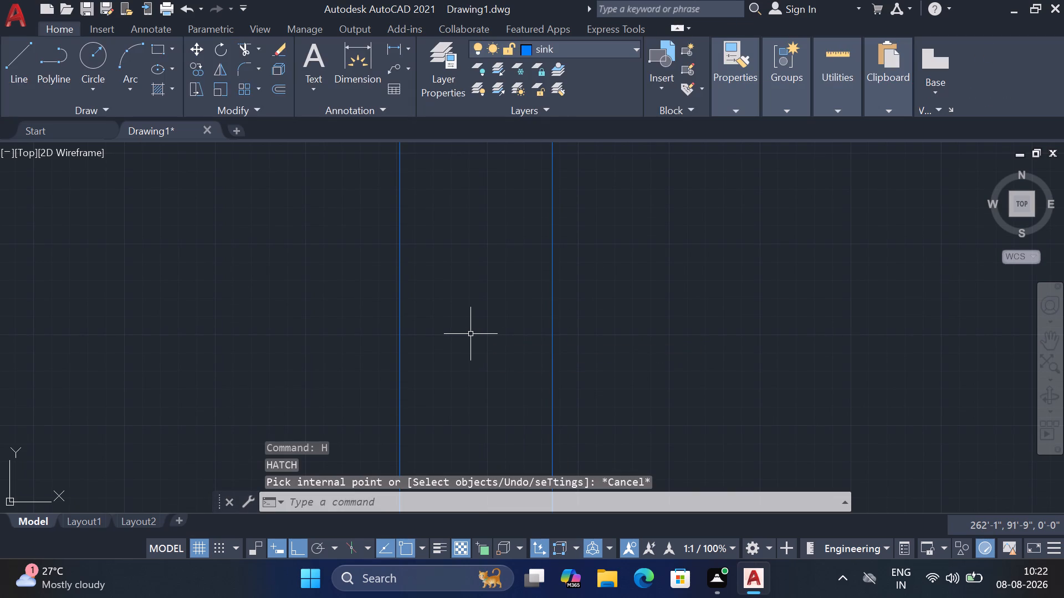
Draw a horizontal construction line below the plan at about Y 89'-2", crossing both vertical construction lines.
type("xl")
key("Return")
type("h")
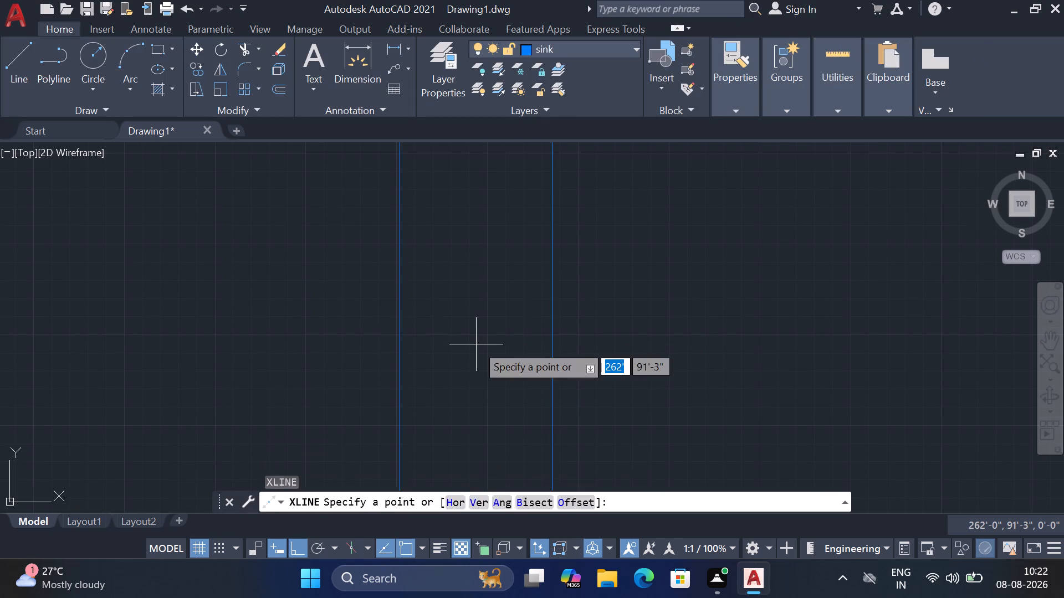
key("space")
scroll(477, 345, "down", 3)
left_click(485, 362)
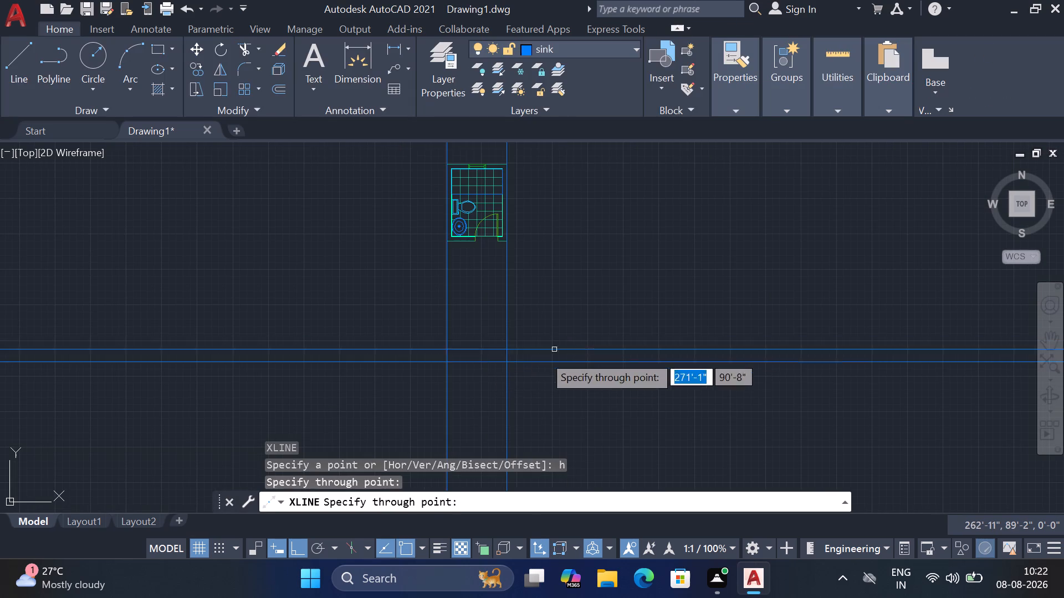
key("Escape")
Offset the horizontal construction line 5" upward.
scroll(469, 364, "up", 4)
key("o")
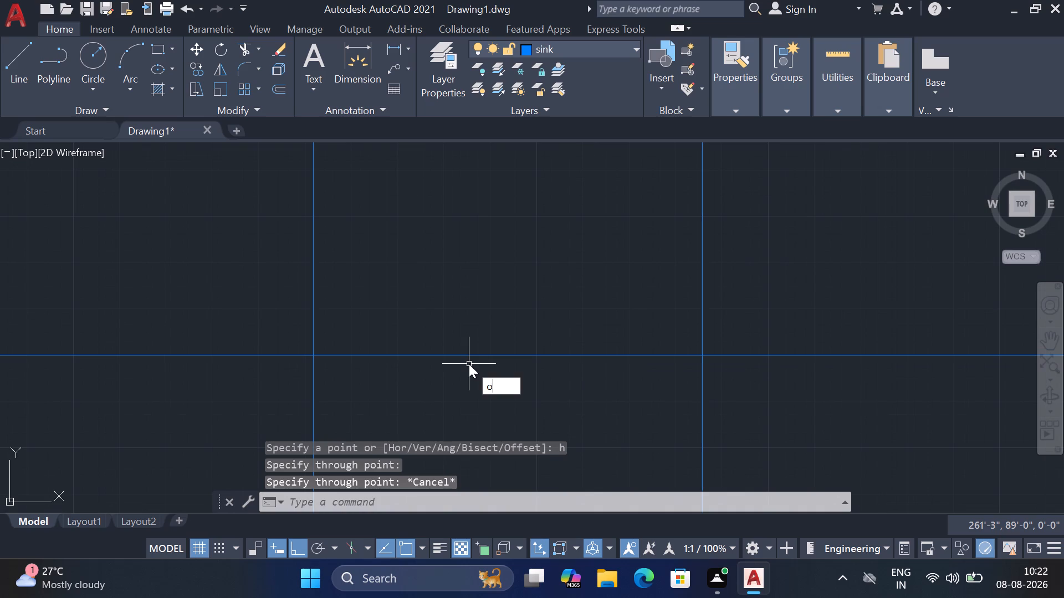
key("Return")
type("5\"")
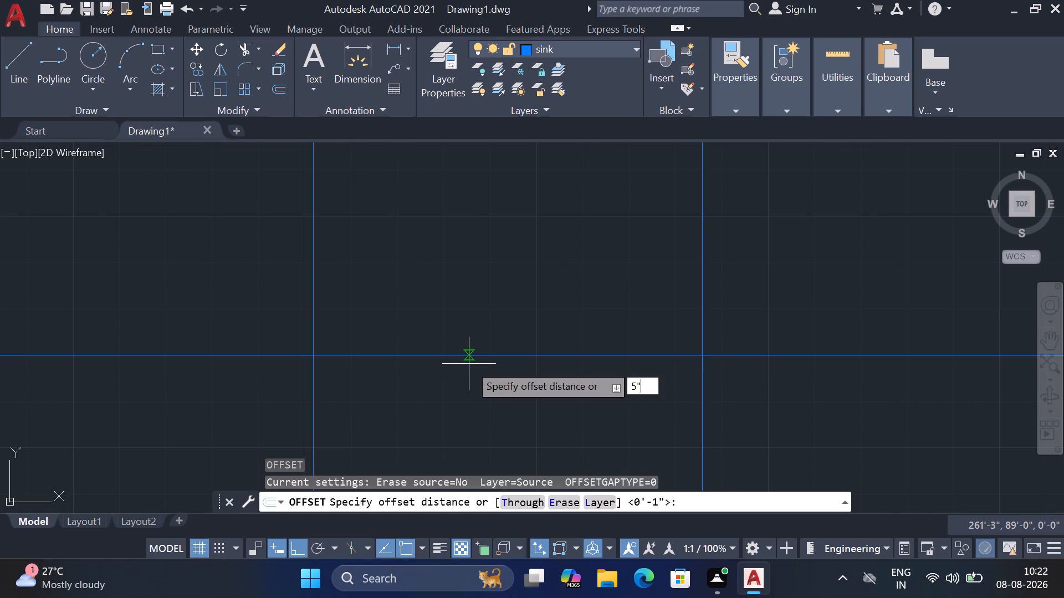
key("Return")
left_click(469, 356)
left_click(472, 332)
key("Escape")
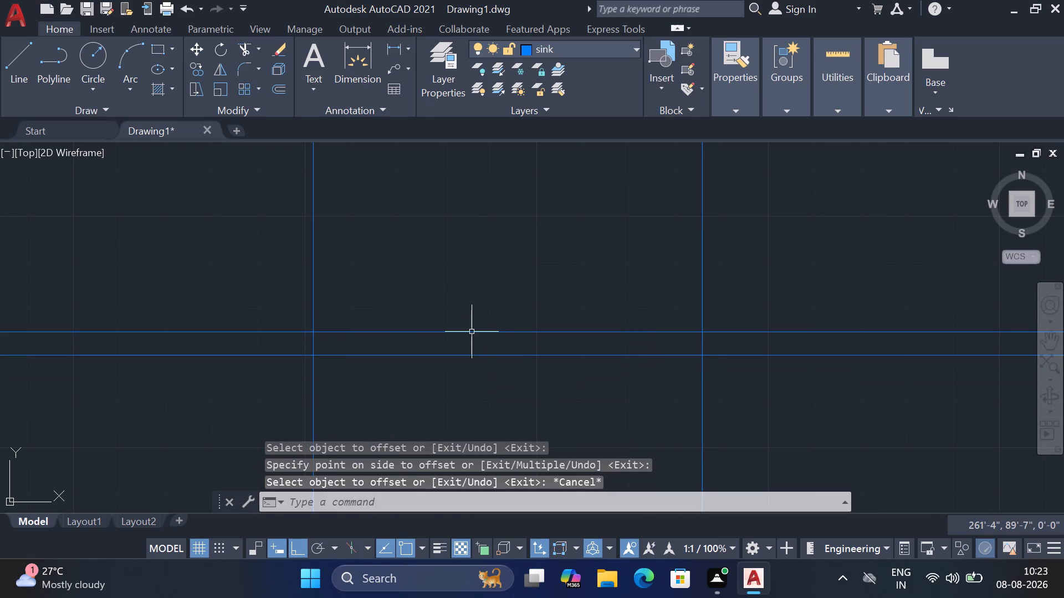
Offset the upper of the two horizontal construction lines 1" upward.
key("space")
type("1\"")
key("Return")
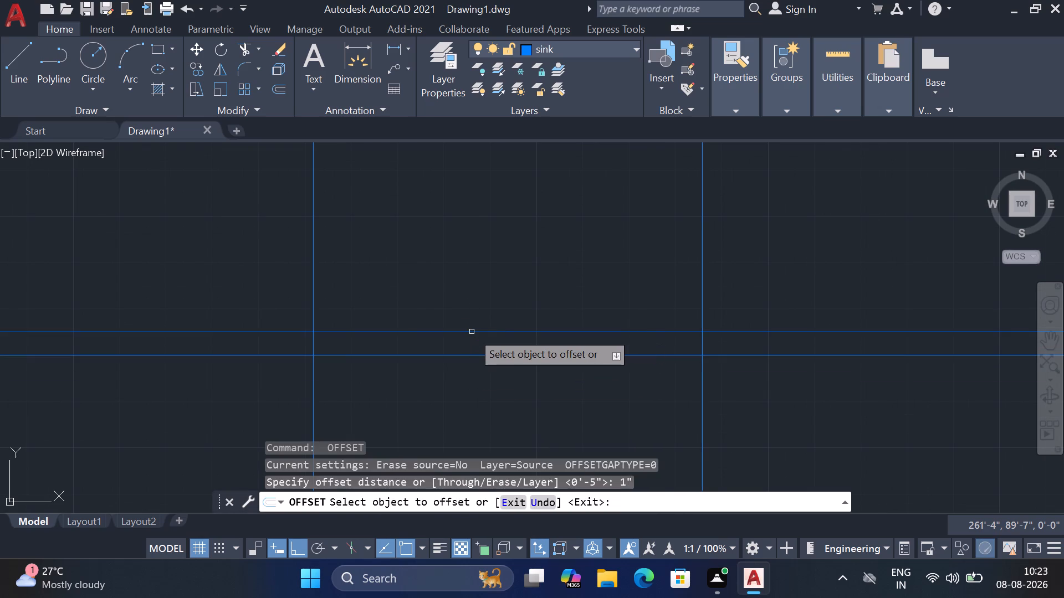
left_click(472, 332)
left_click_drag(490, 301, 493, 295)
key("Escape")
Offset the uppermost of the three horizontal construction lines below the plan 9' upward.
key("space")
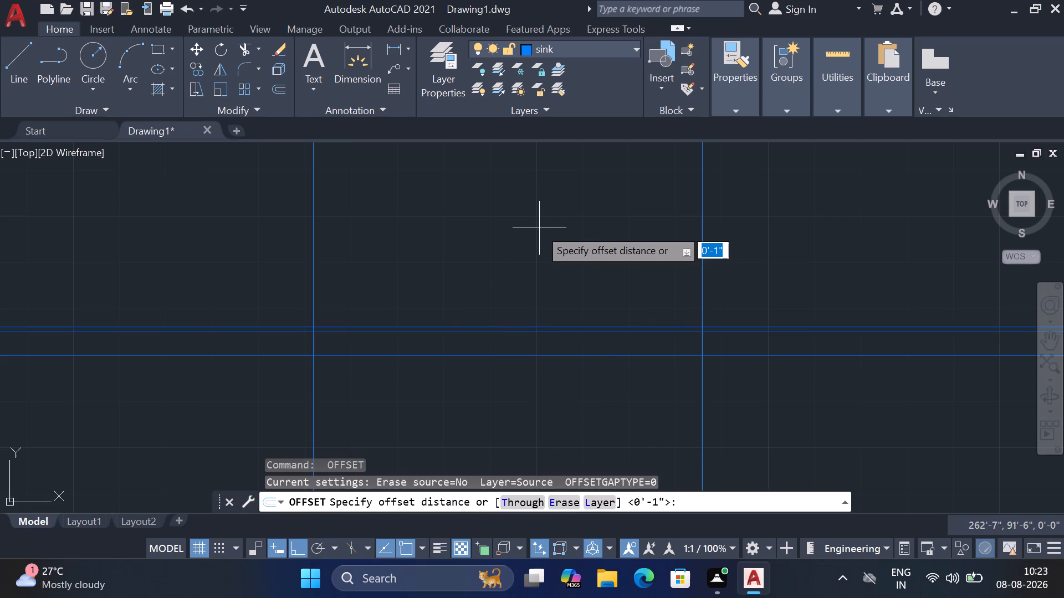
type("9'")
key("Return")
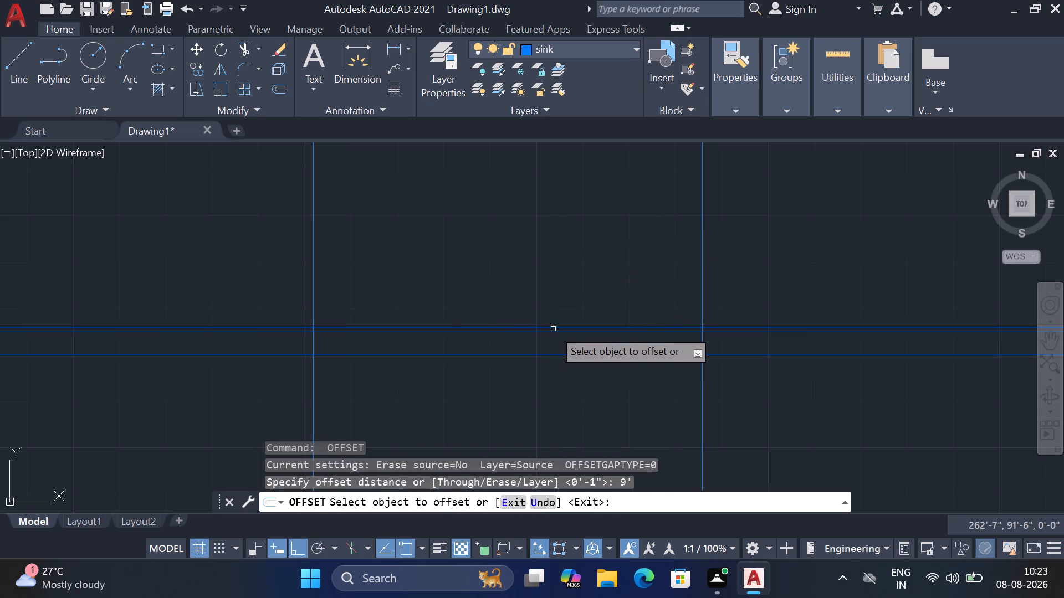
left_click(554, 328)
scroll(521, 334, "down", 4)
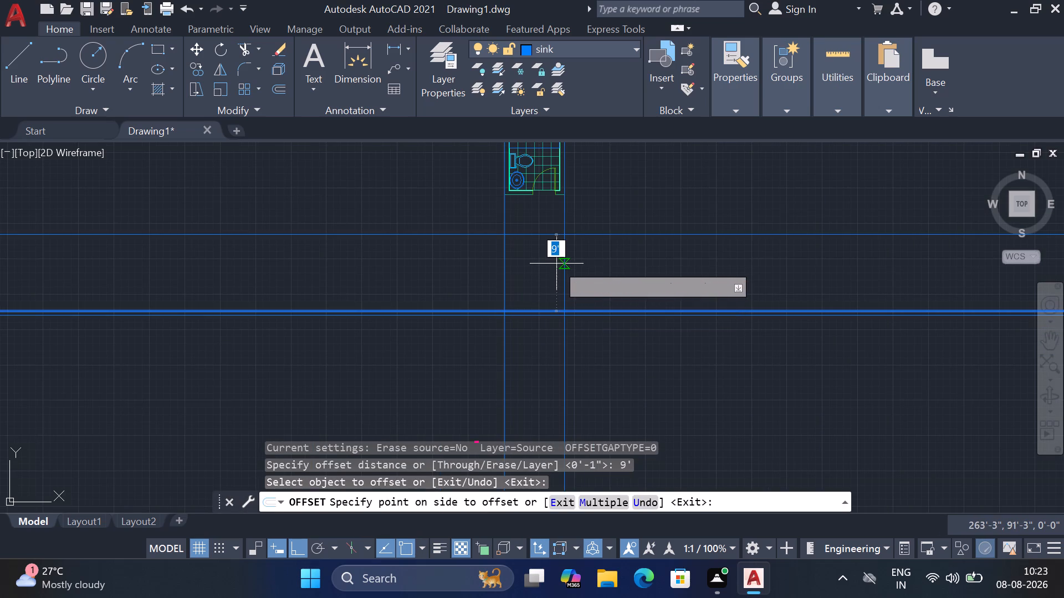
left_click(556, 264)
scroll(551, 237, "up", 3)
middle_click_drag(550, 236, 550, 267)
key("Escape")
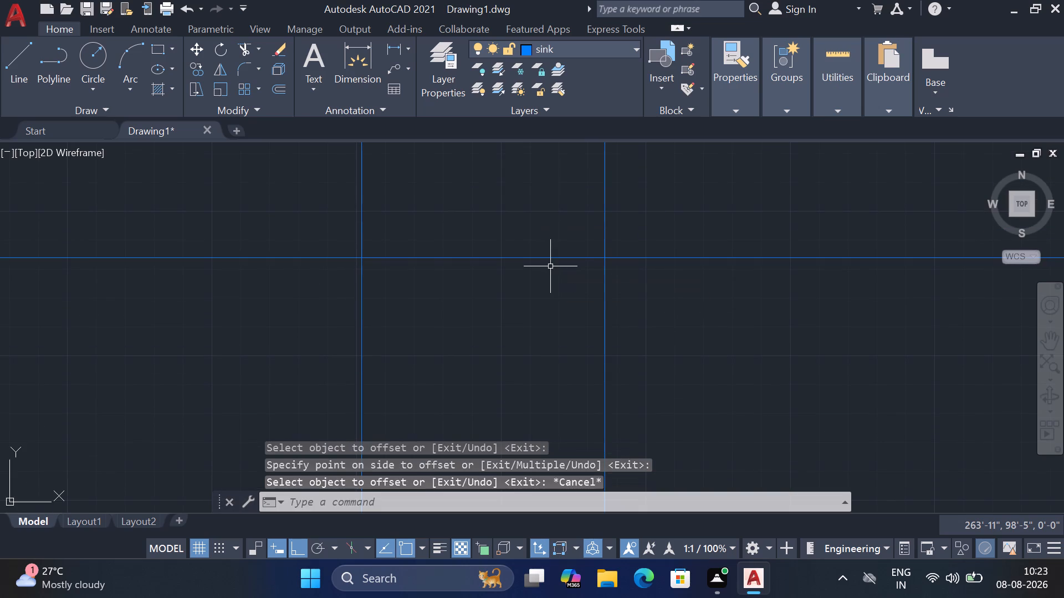
Move the highest horizontal construction line of the elevation 6" downward.
left_click(549, 255)
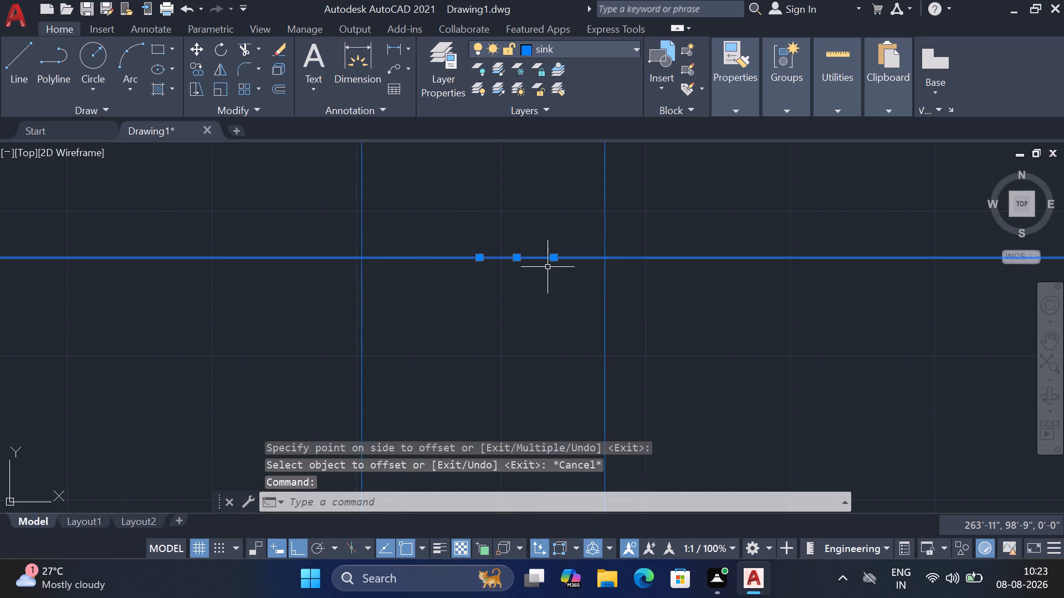
type("m")
key("space")
left_click(547, 270)
type("6\"")
key("Return")
key("Escape")
key("space")
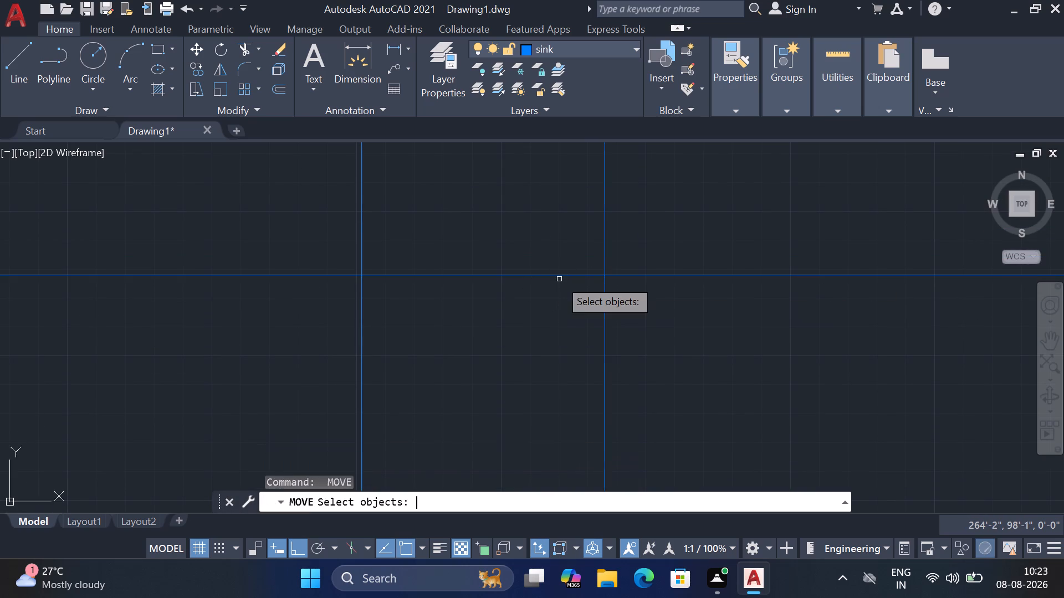
key("Escape")
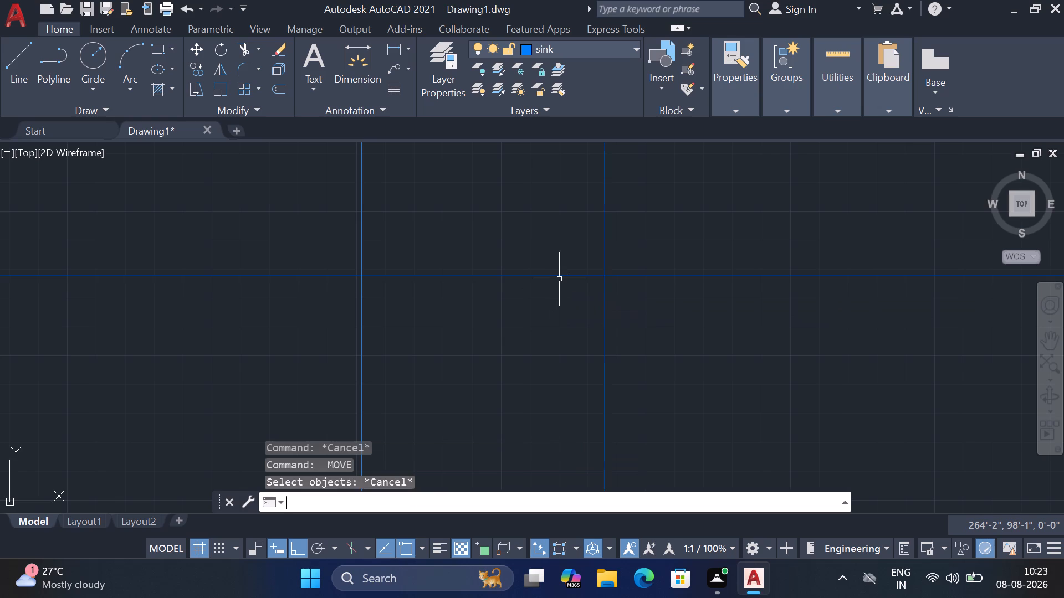
Offset the highest horizontal construction line of the elevation 1'6" upward.
left_click_drag(564, 265, 563, 270)
left_click(519, 329)
key("o")
key("Return")
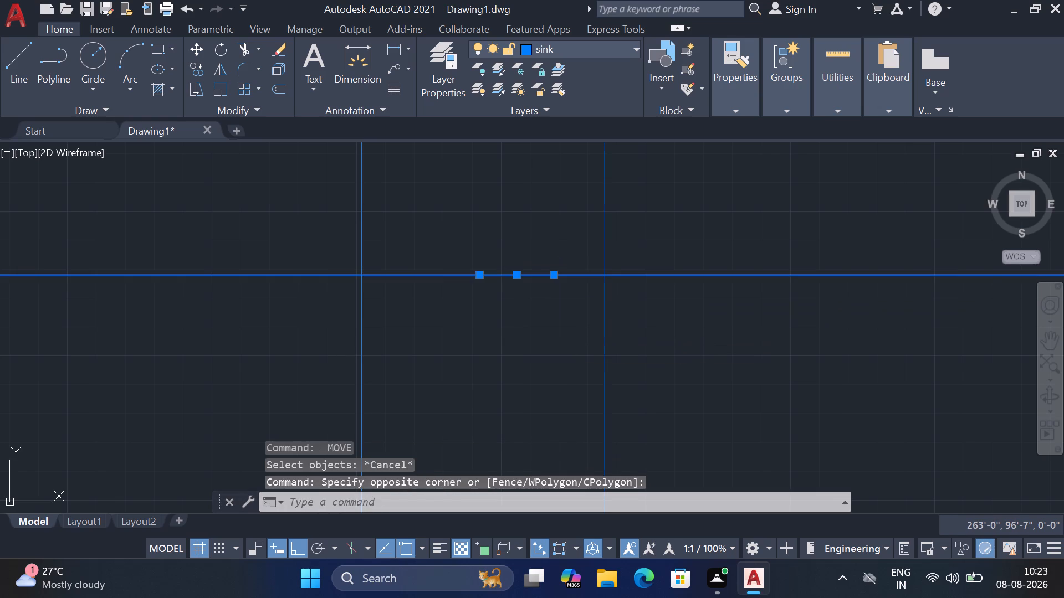
type("1'")
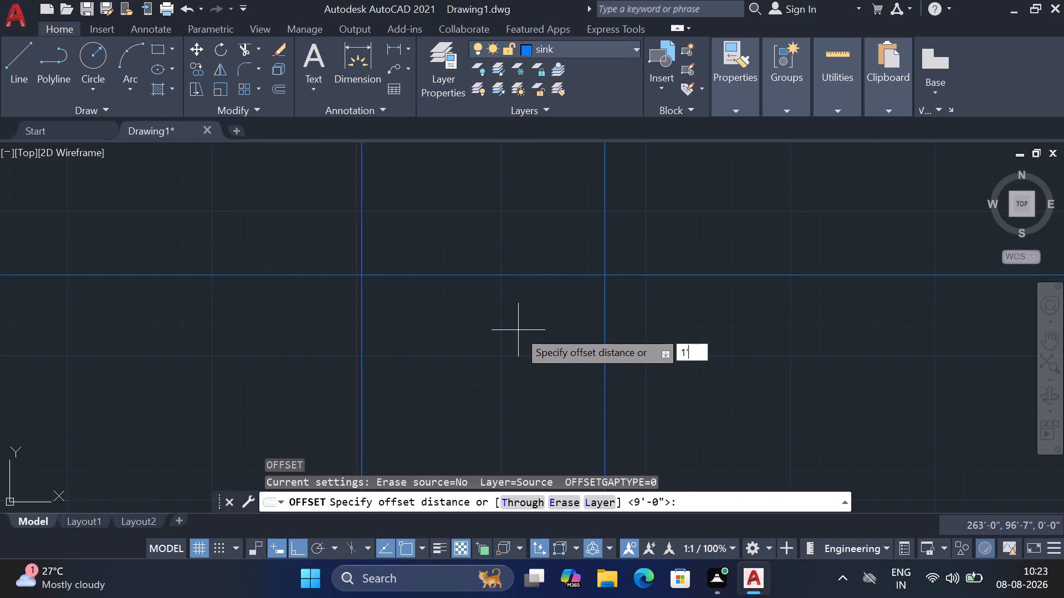
type("6\"")
key("Return")
left_click(552, 170)
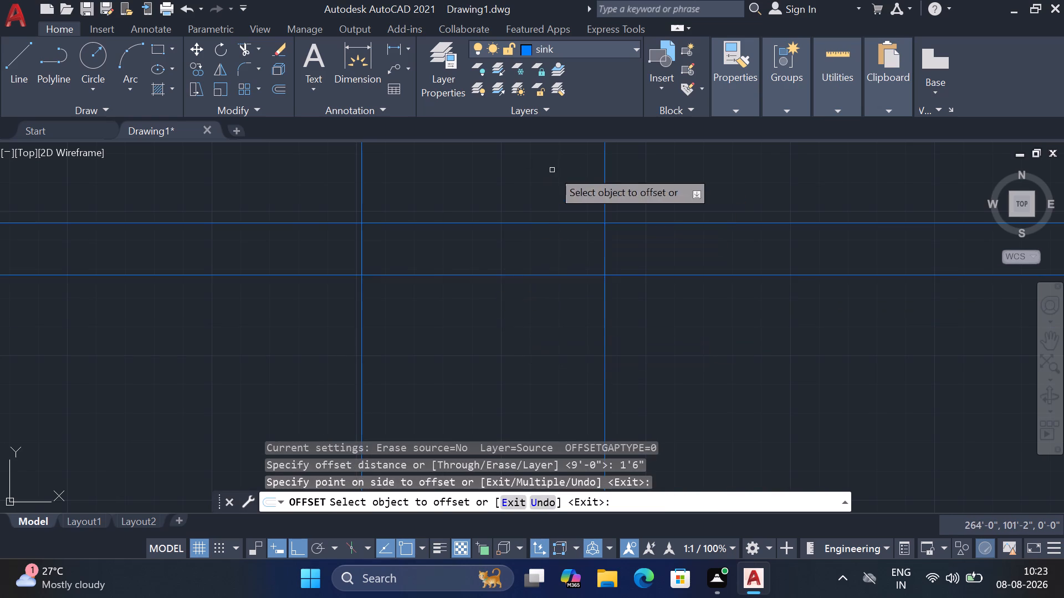
scroll(603, 208, "down", 2)
middle_click_drag(632, 230, 616, 244)
key("Escape")
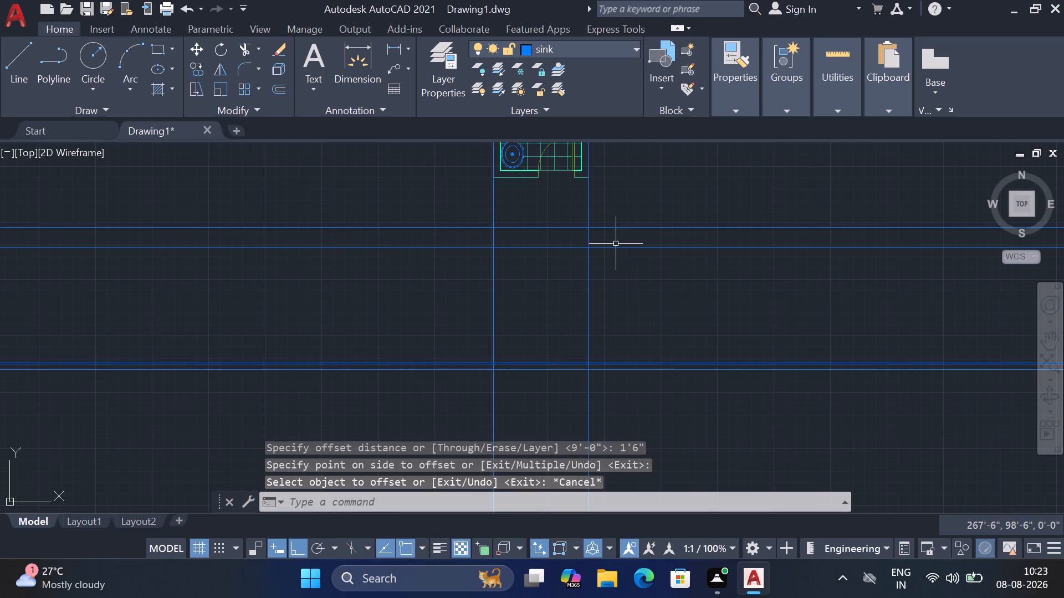
Trim all horizontal construction lines of the elevation where they extend beyond the two vertical construction lines.
type("tr")
key("space")
left_click(670, 195)
left_click(661, 460)
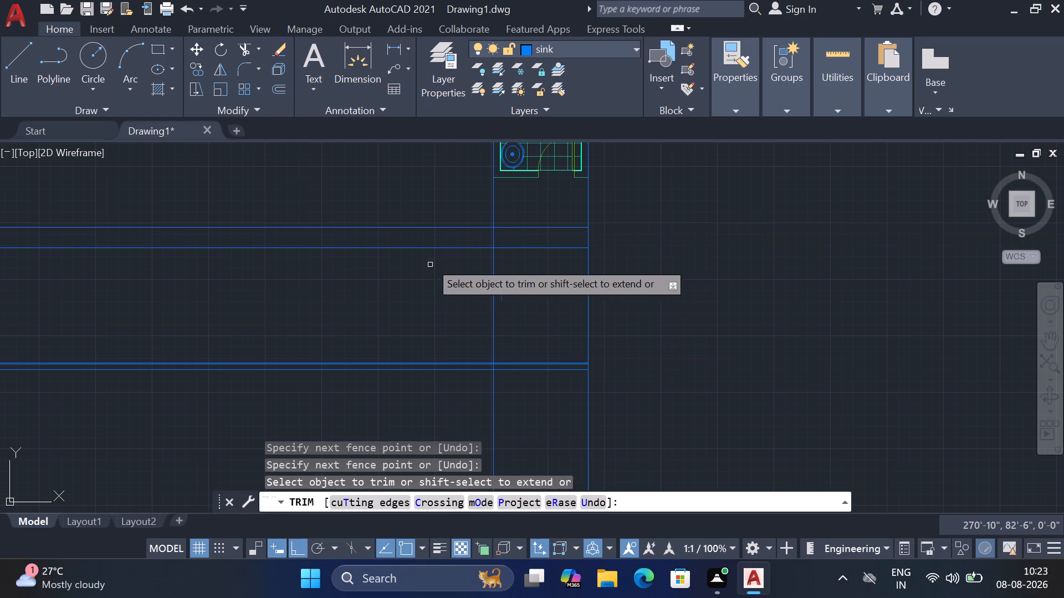
left_click(413, 220)
left_click(391, 411)
Trim the two vertical construction lines below the elevation's bottom line and between the elevation and the plan.
left_click_drag(694, 430, 685, 434)
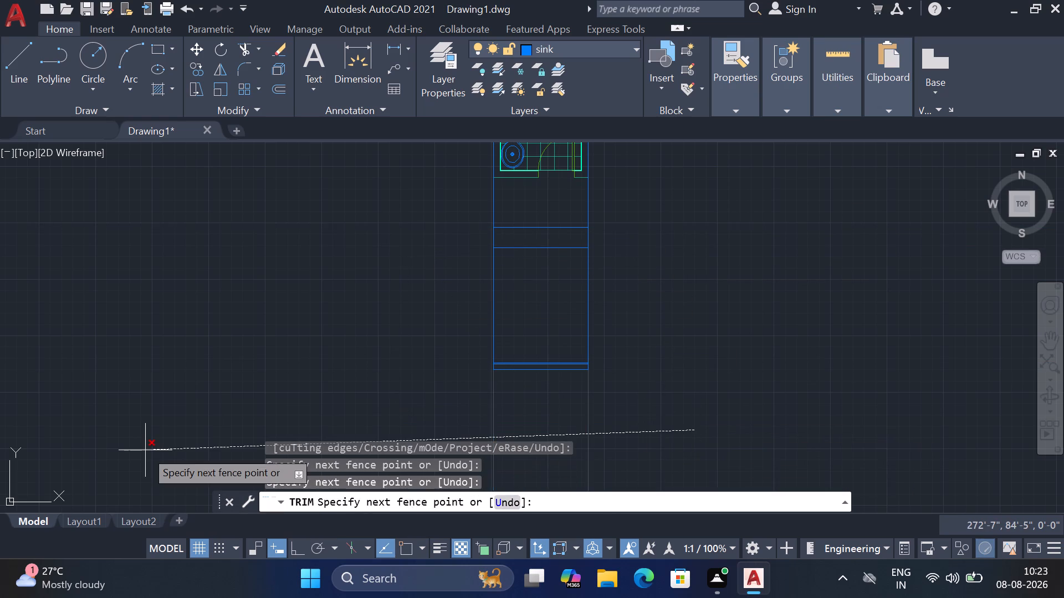
left_click(145, 450)
middle_click_drag(489, 204, 477, 277)
scroll(547, 312, "up", 1)
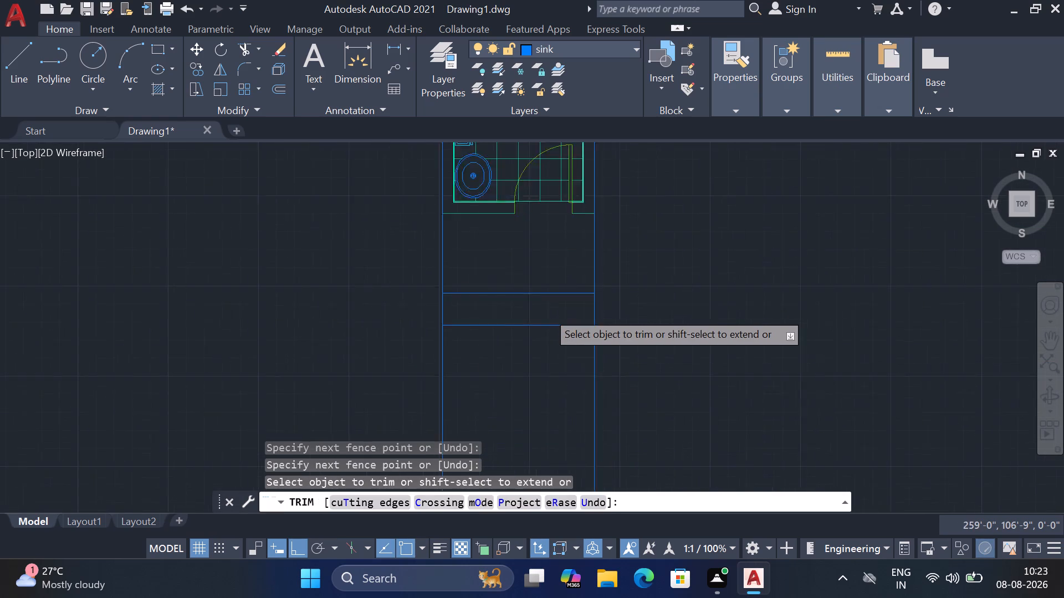
scroll(547, 312, "up", 1)
left_click(678, 231)
left_click(211, 238)
scroll(835, 310, "down", 4)
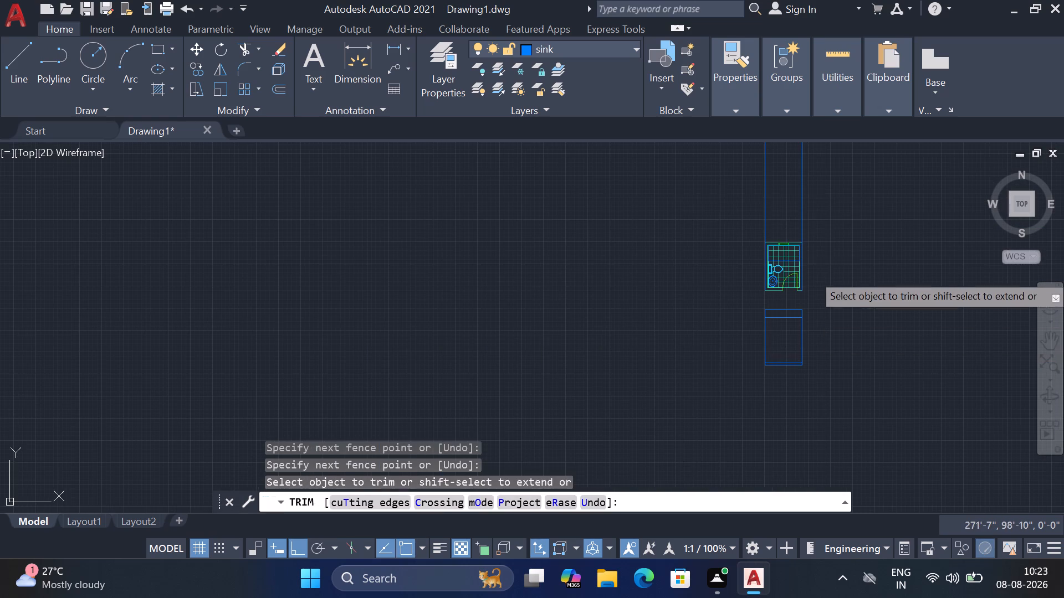
key("Escape")
Delete the two leftover vertical construction lines above the plan.
left_click(841, 192)
left_click(702, 197)
key("Delete")
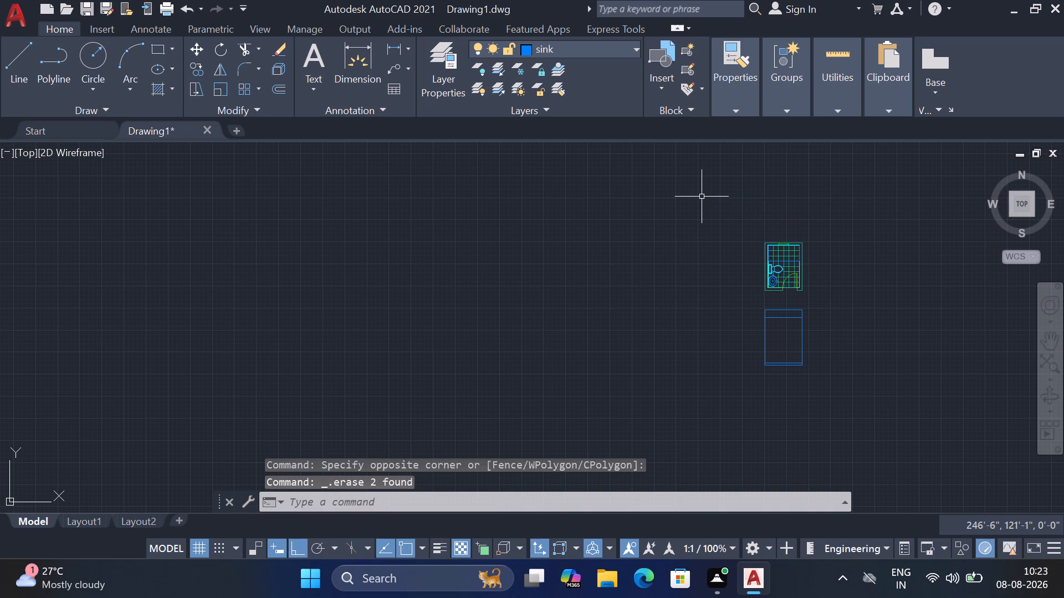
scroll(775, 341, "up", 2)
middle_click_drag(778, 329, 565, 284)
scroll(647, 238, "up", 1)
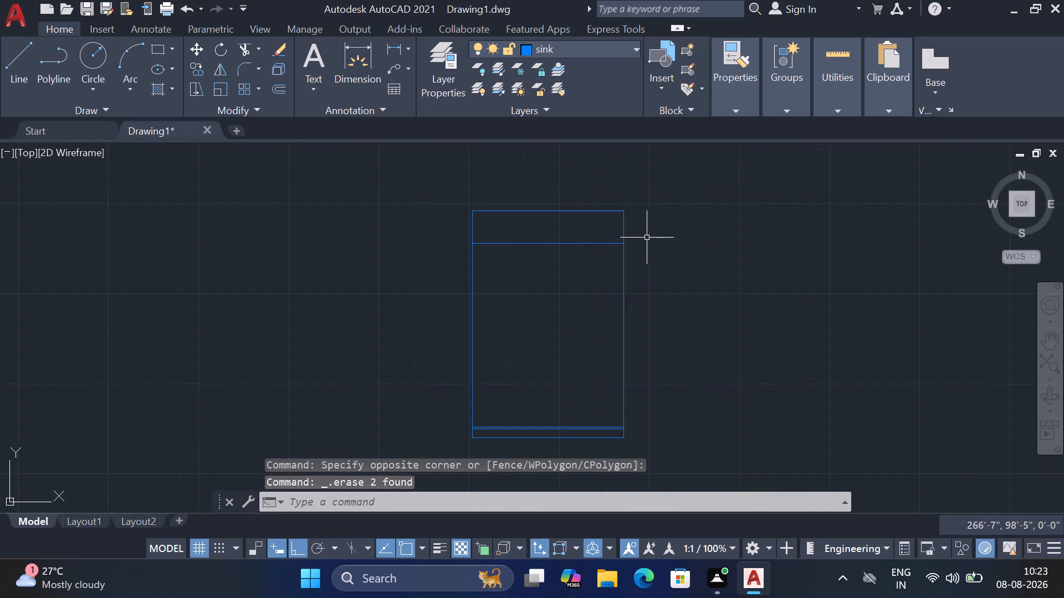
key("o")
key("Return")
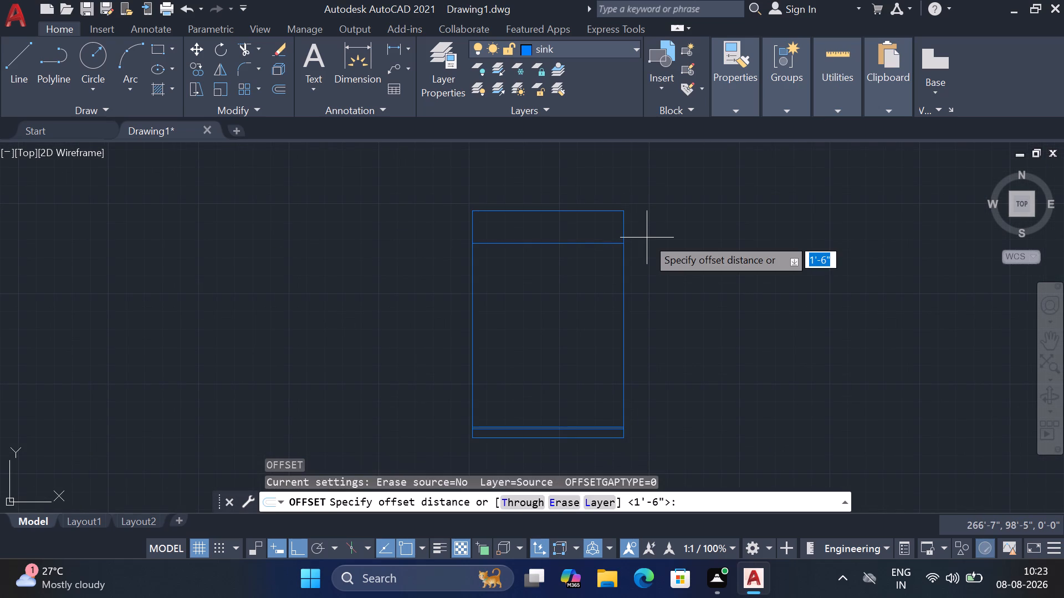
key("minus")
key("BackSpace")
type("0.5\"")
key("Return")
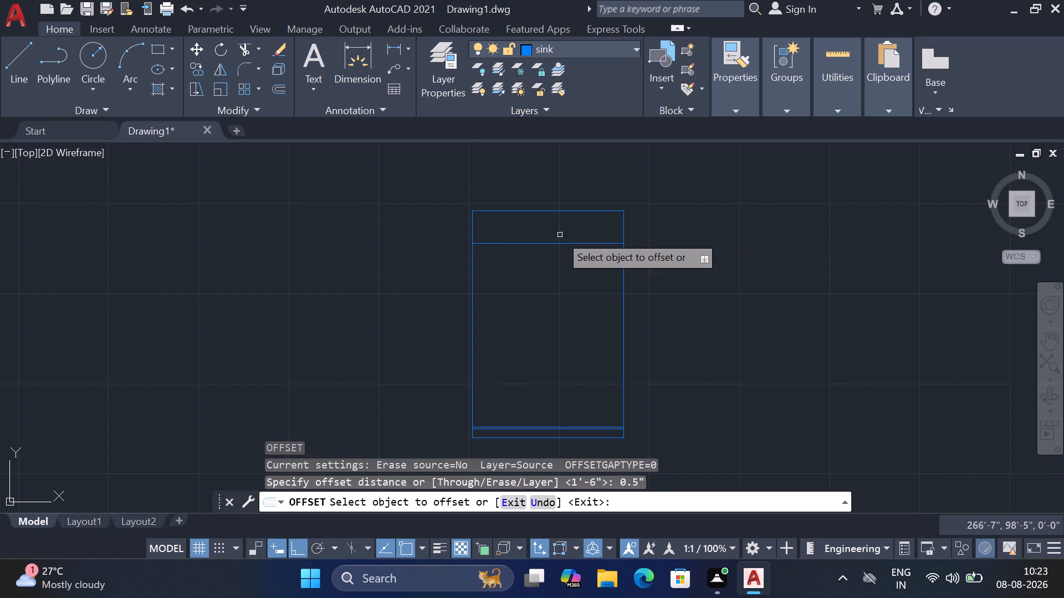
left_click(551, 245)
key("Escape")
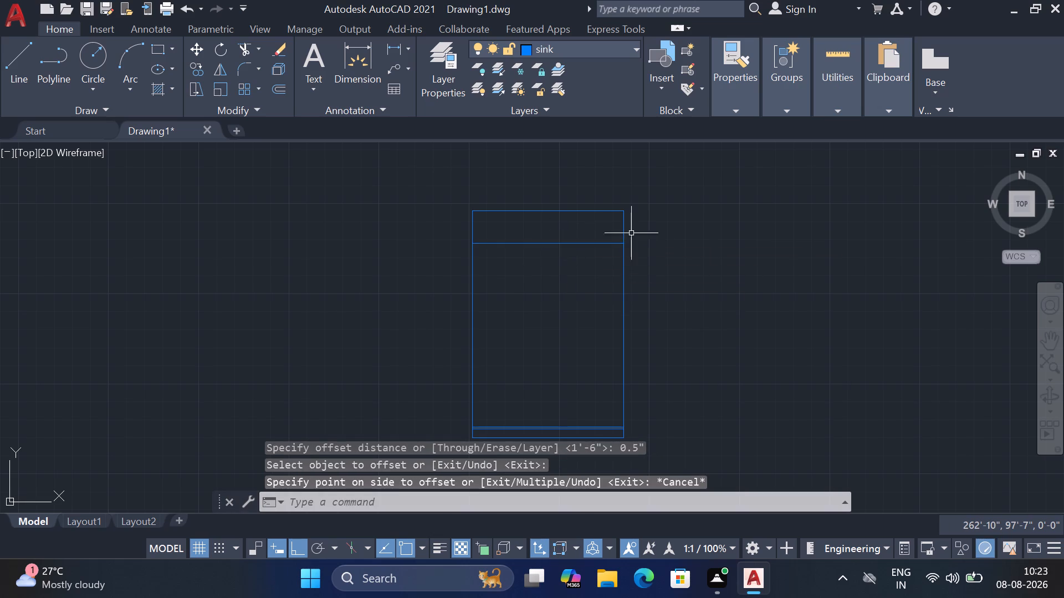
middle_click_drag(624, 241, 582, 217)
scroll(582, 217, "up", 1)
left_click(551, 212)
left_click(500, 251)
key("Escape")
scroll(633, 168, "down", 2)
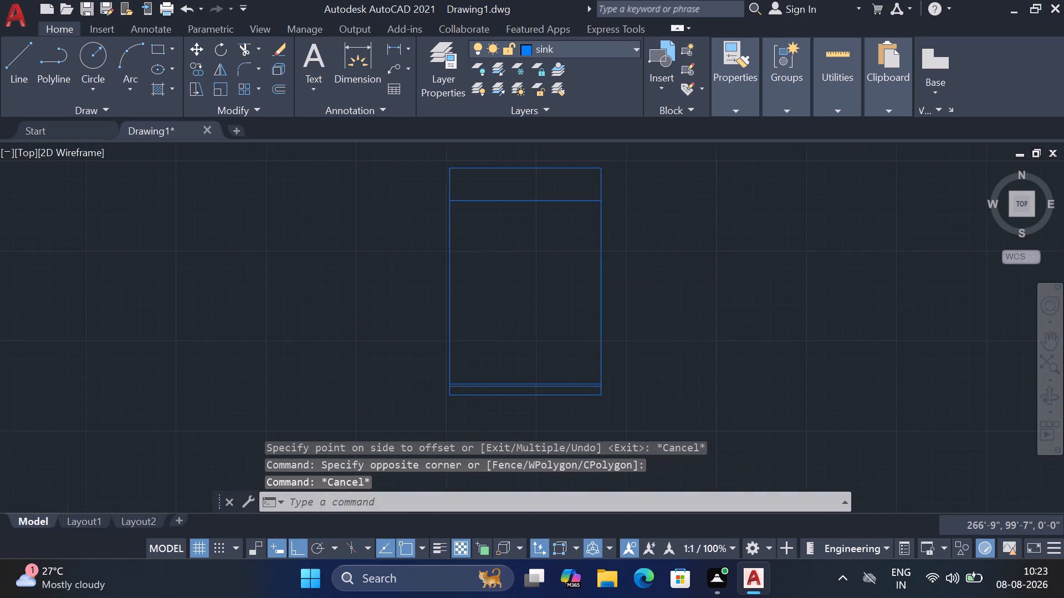
Offset the upper of the two closely spaced floor lines in the elevation 7' upward.
scroll(519, 193, "up", 1)
middle_click_drag(519, 193, 494, 196)
scroll(536, 360, "up", 2)
middle_click_drag(536, 361, 527, 357)
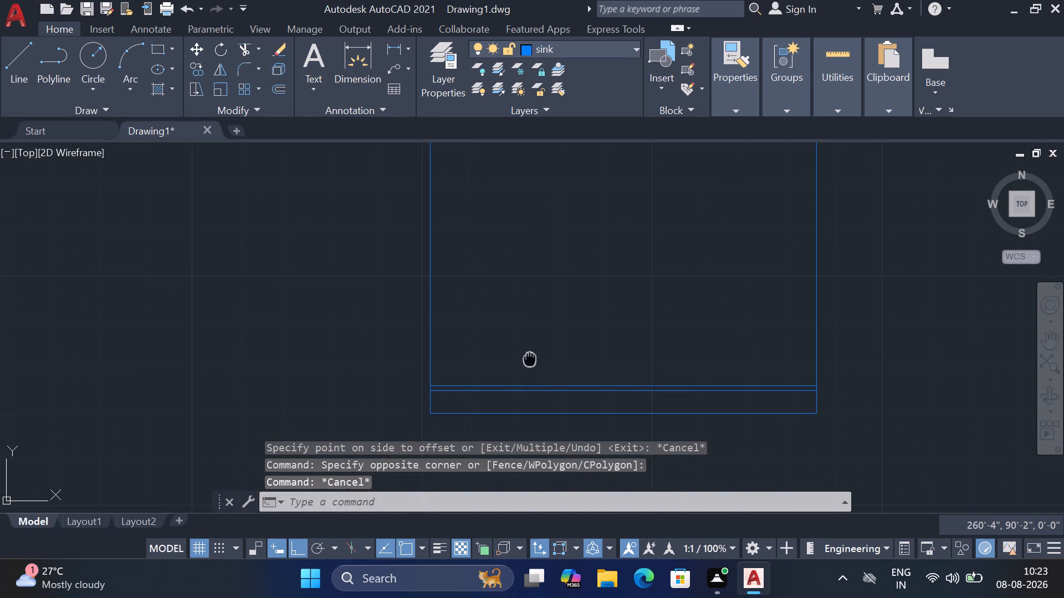
middle_click_drag(527, 357, 502, 319)
scroll(534, 351, "down", 1)
middle_click_drag(581, 306, 575, 348)
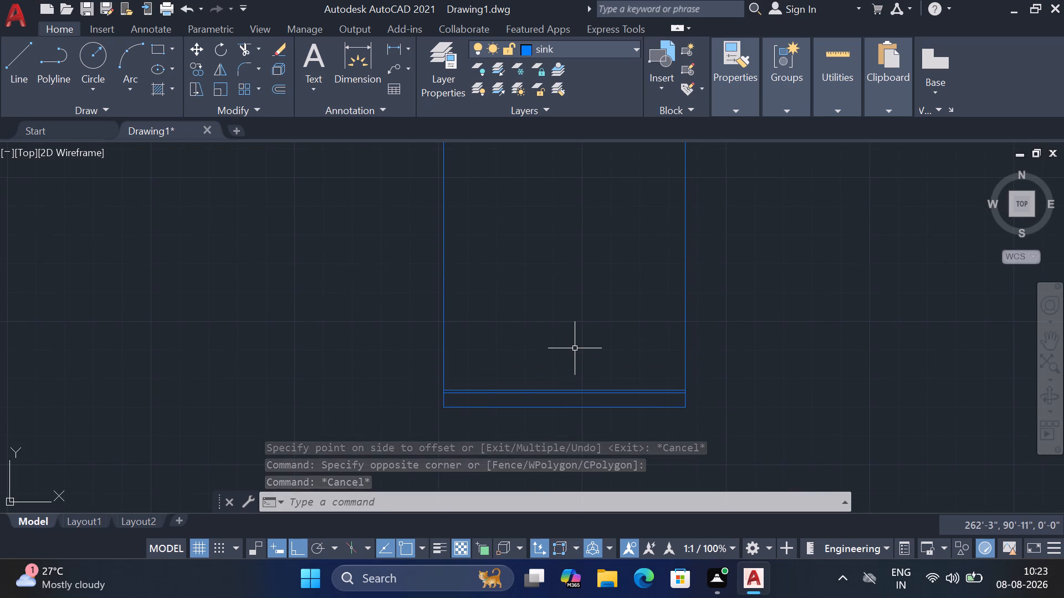
key("o")
key("Return")
type("7'")
key("Return")
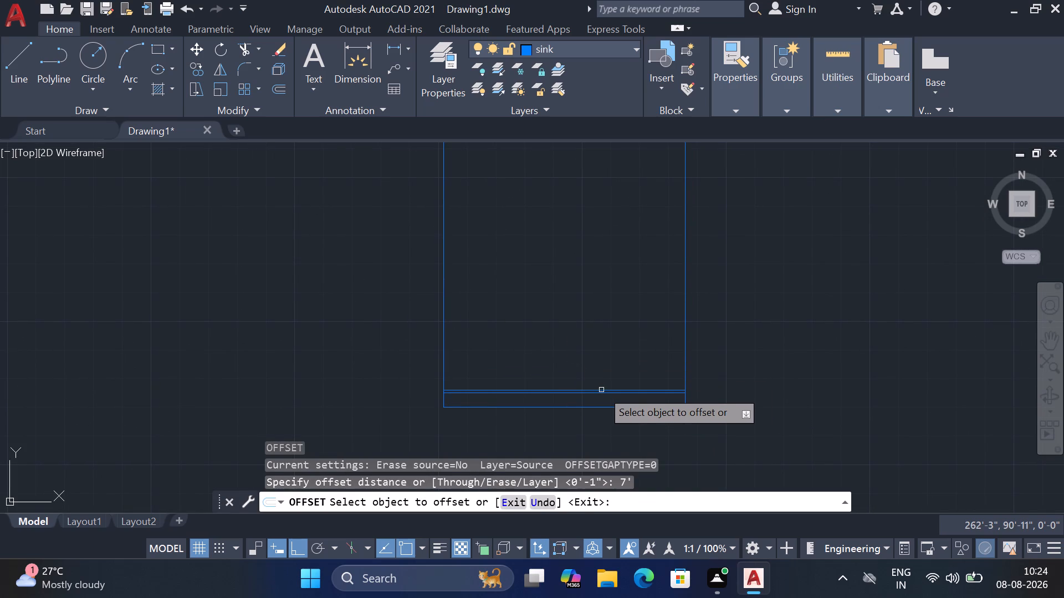
left_click(601, 390)
scroll(603, 358, "down", 2)
left_click(614, 288)
scroll(595, 251, "up", 2)
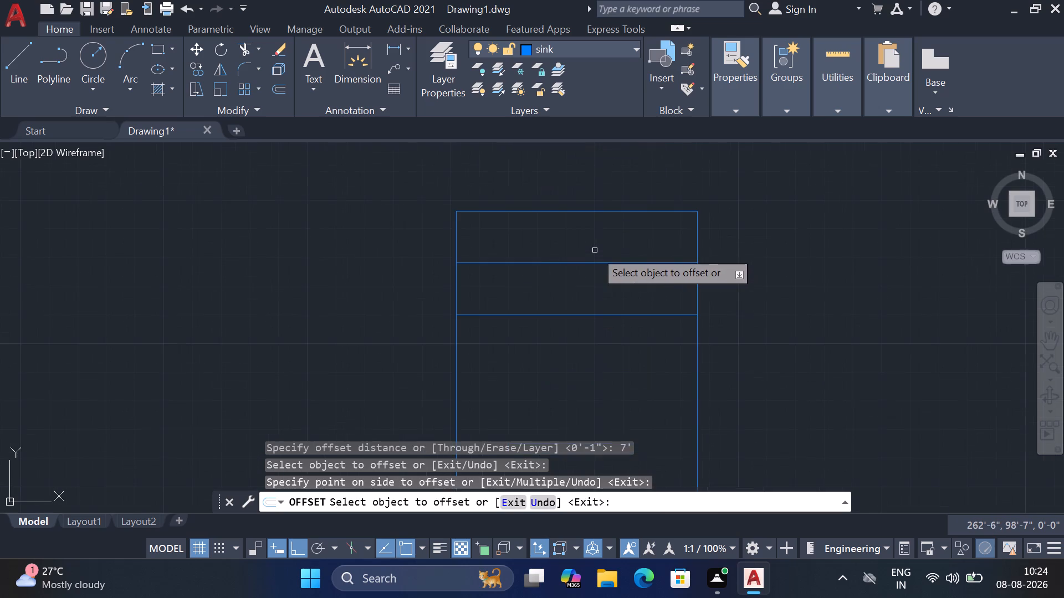
key("Escape")
Delete the horizontal line between the elevation's top edge and the 7' line.
left_click(605, 251)
left_click(559, 289)
key("Delete")
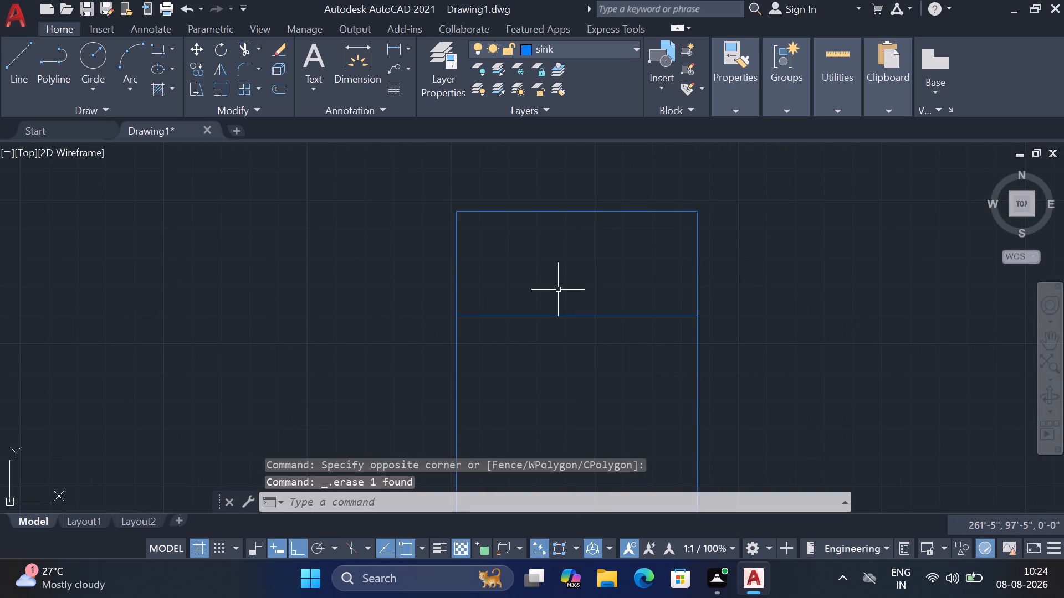
Insert the Sink - Pedestal elevation block from DesignCenter's House Designer blocks into the empty space beside the elevation.
scroll(562, 271, "down", 2)
scroll(574, 280, "up", 1)
middle_click_drag(574, 280, 554, 256)
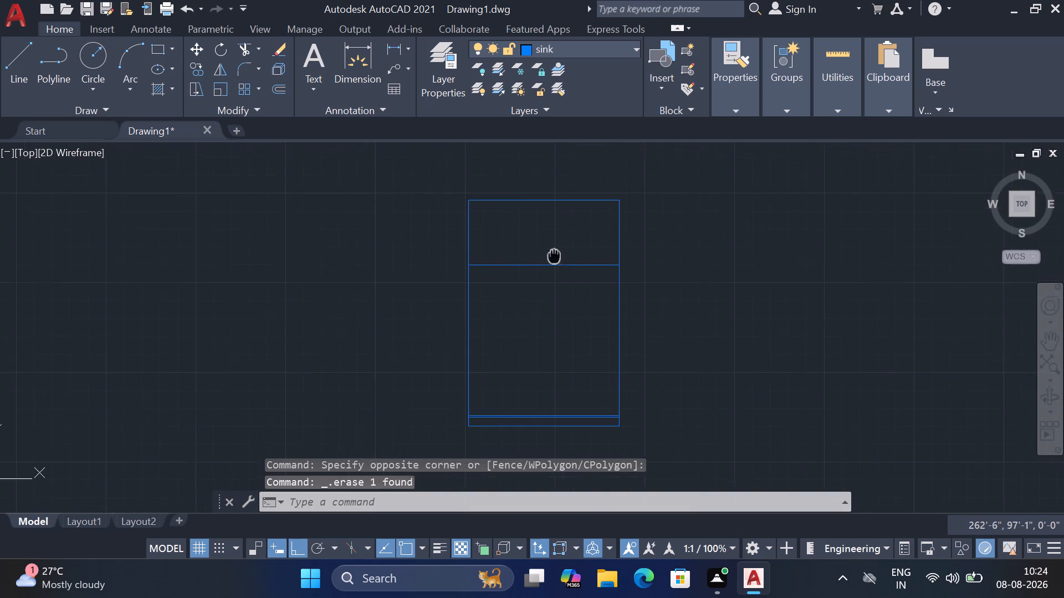
middle_click_drag(554, 256, 554, 255)
scroll(558, 260, "down", 1)
middle_click_drag(563, 266, 545, 302)
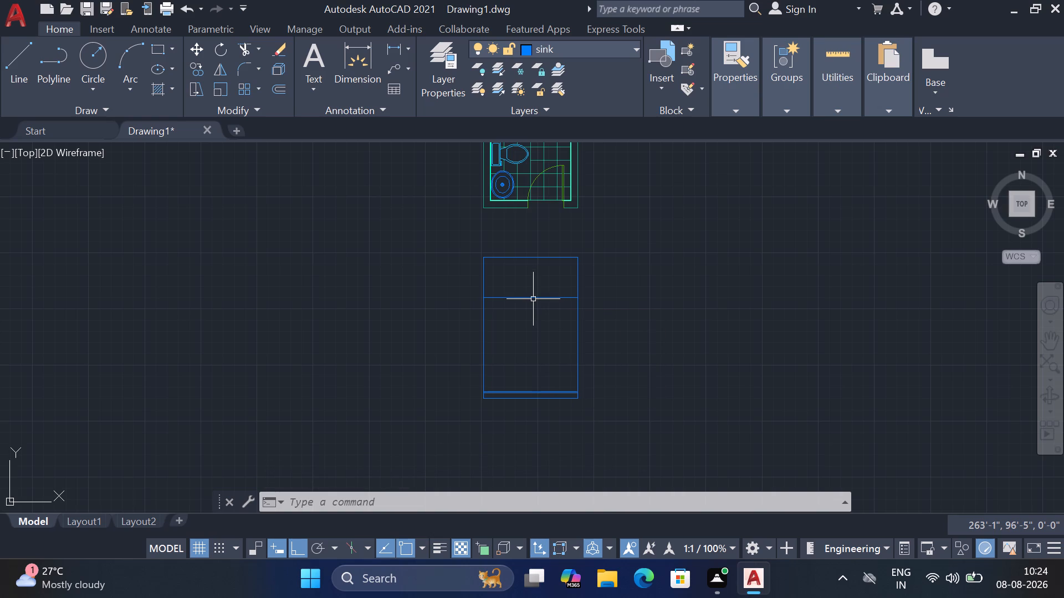
key("Escape")
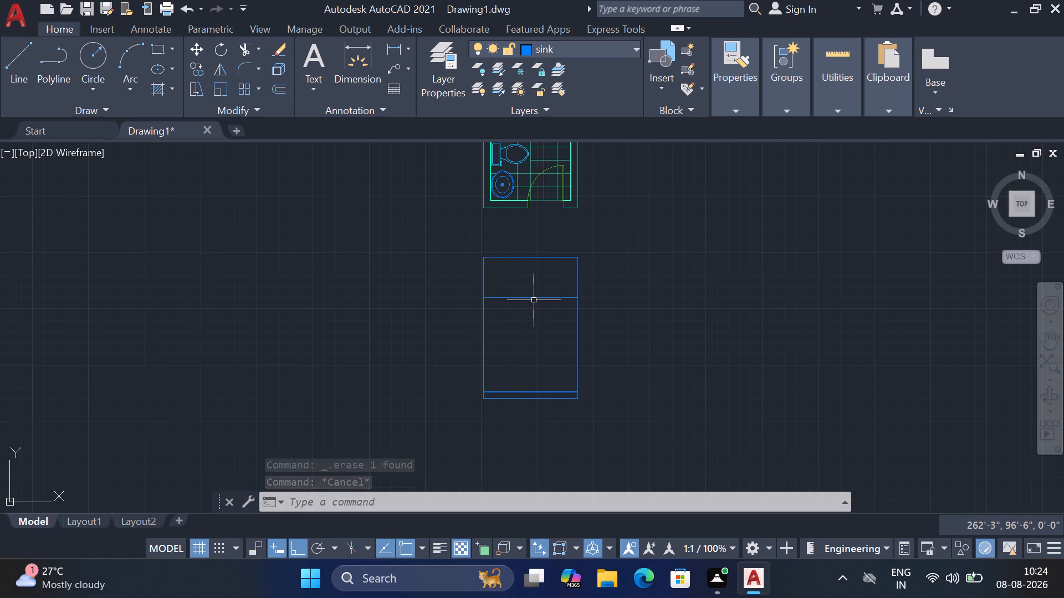
type("dc")
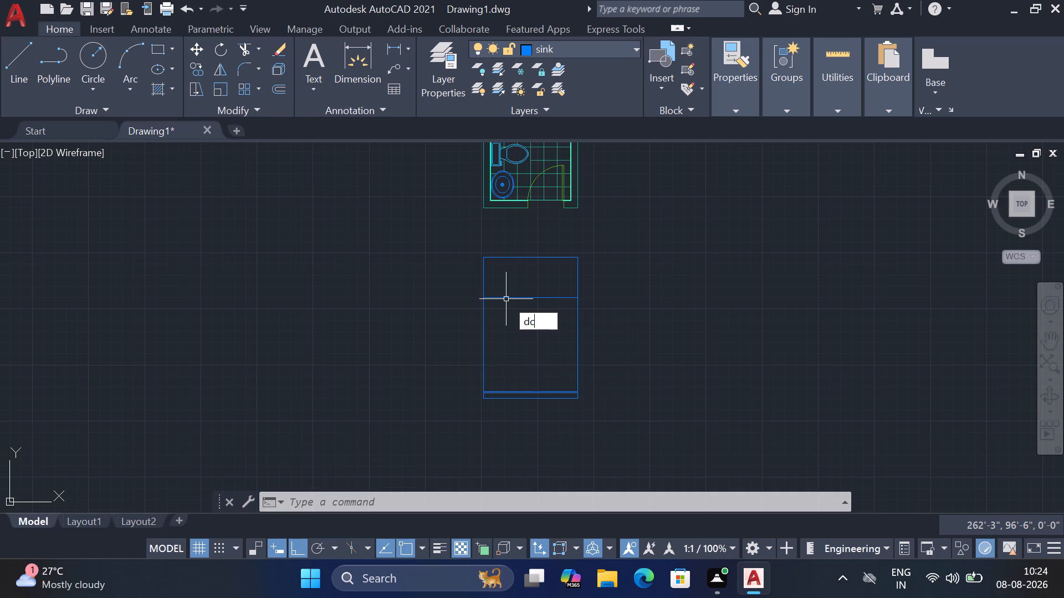
key("Return")
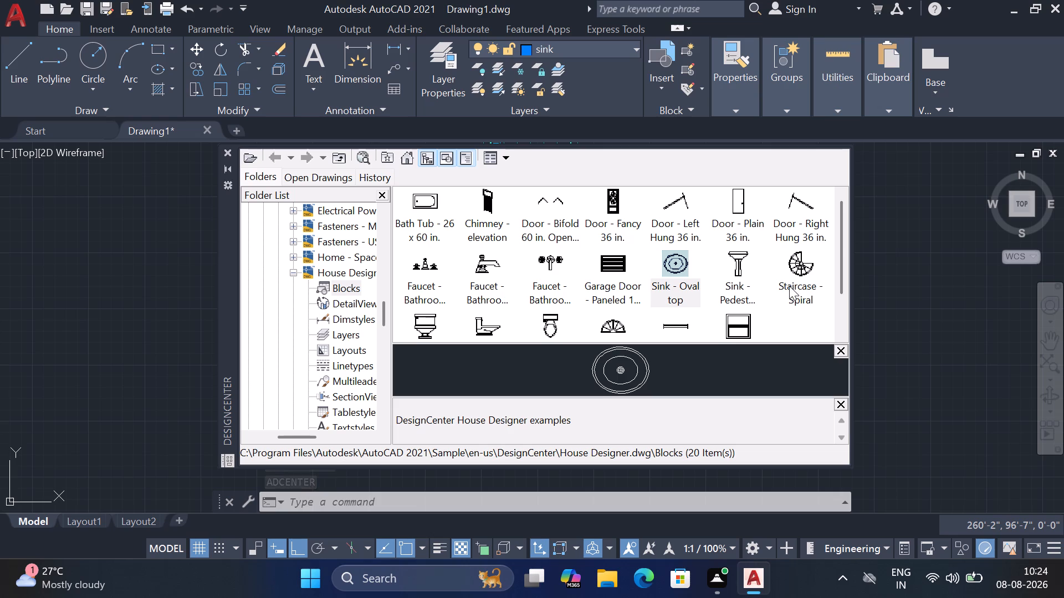
scroll(768, 275, "down", 1)
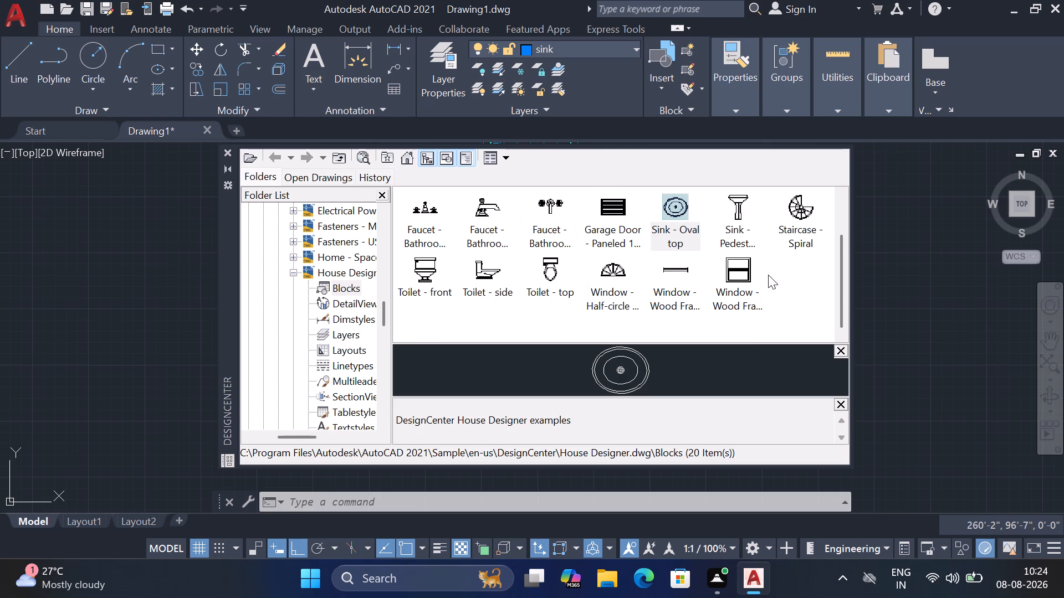
scroll(768, 275, "up", 1)
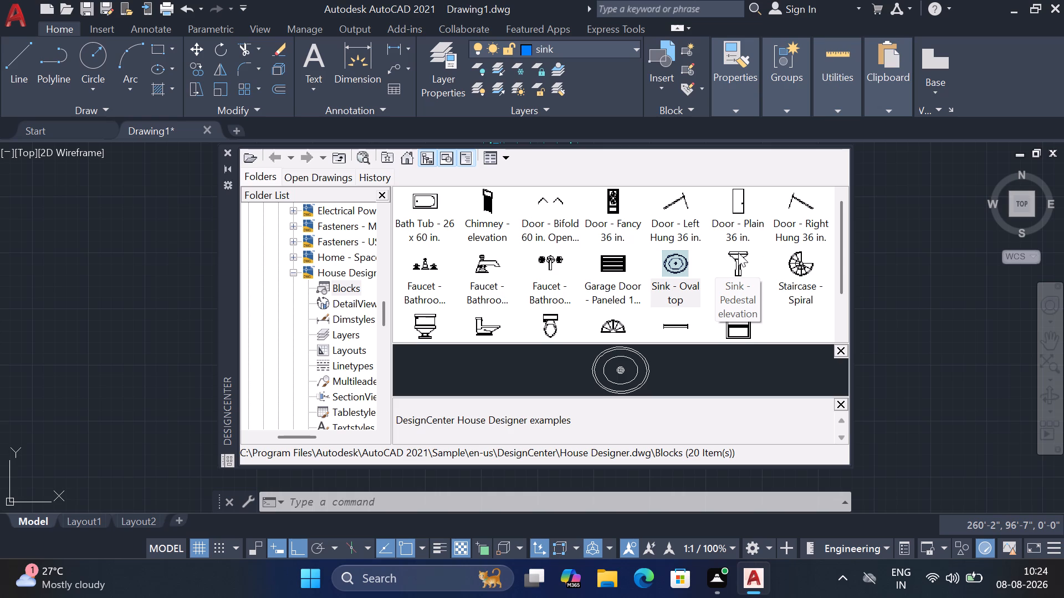
left_click_drag(738, 252, 901, 255)
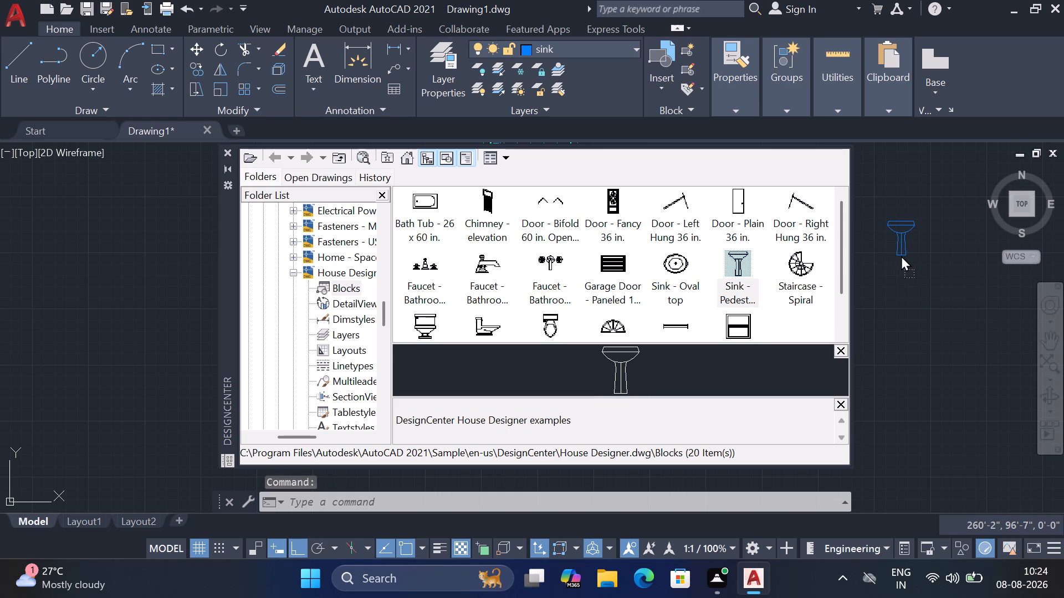
left_click_drag(901, 255, 902, 255)
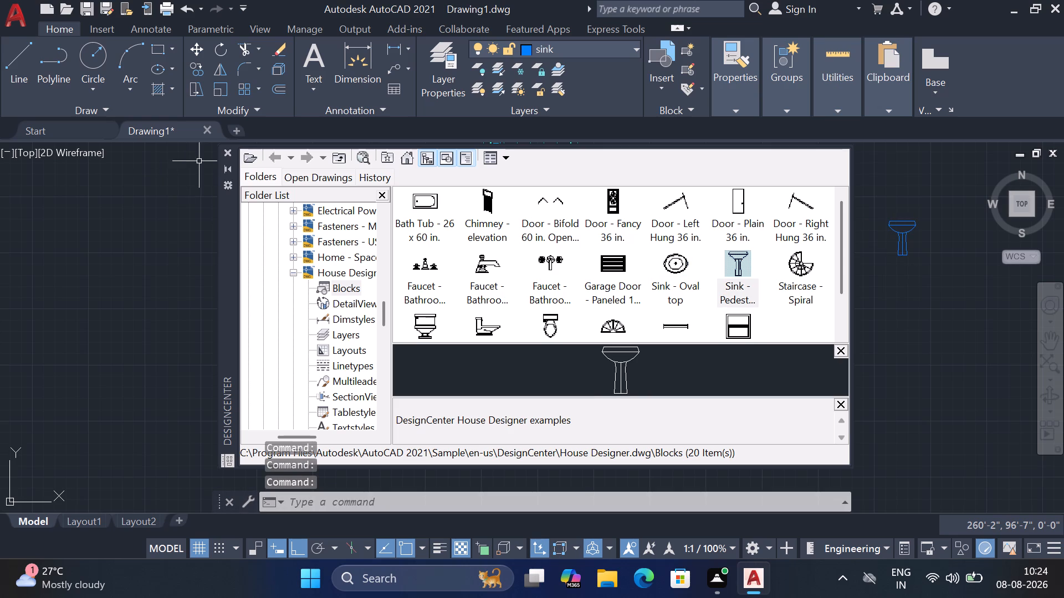
Move the pedestal sink from beside the elevation so its basin edge meets the elevation's left wall line.
left_click(232, 155)
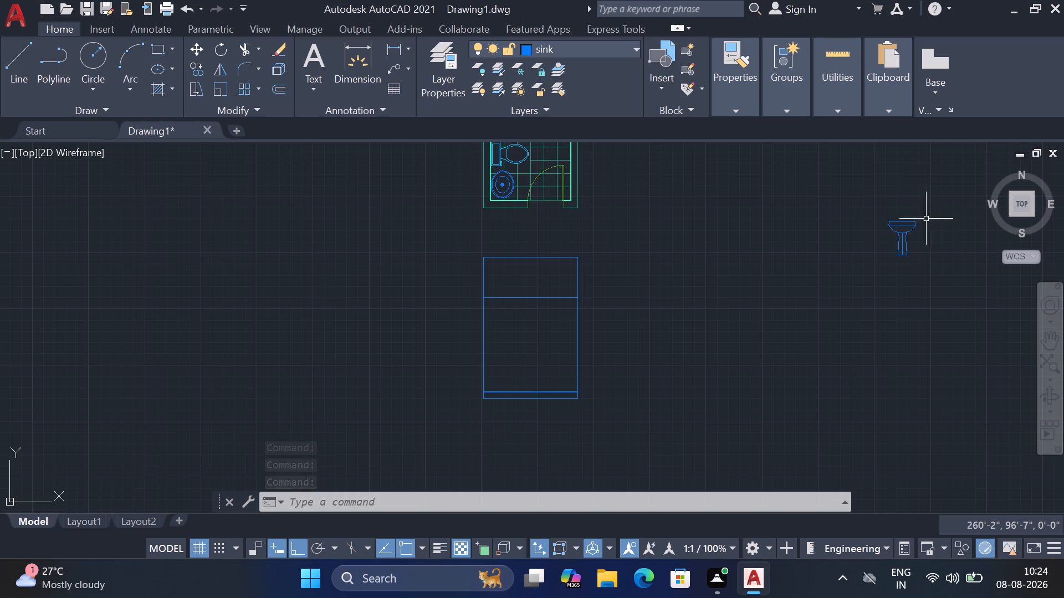
left_click_drag(931, 194, 924, 213)
left_click(863, 277)
key("m")
key("space")
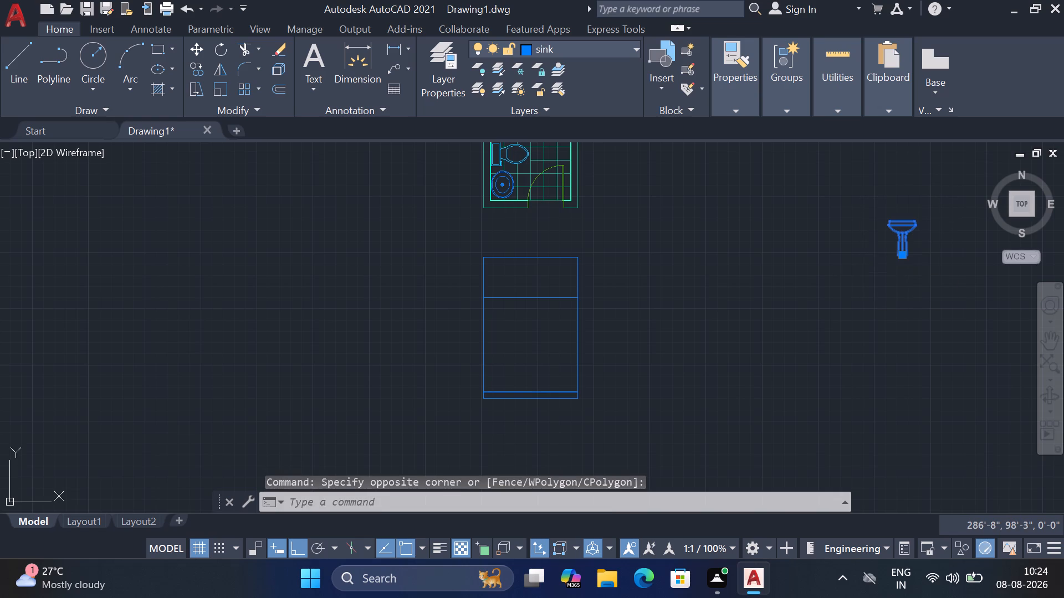
scroll(891, 214, "up", 4)
left_click(872, 283)
scroll(875, 232, "down", 4)
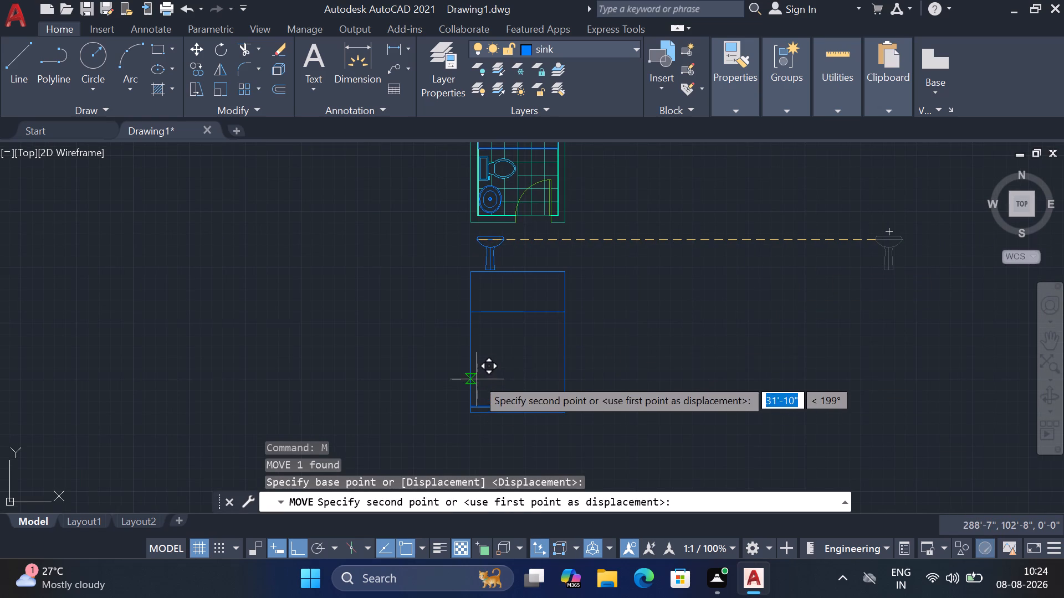
left_click(473, 375)
Move the pedestal sink straight down so the bottom of its pedestal sits on the upper floor line.
scroll(477, 395, "up", 2)
left_click(485, 418)
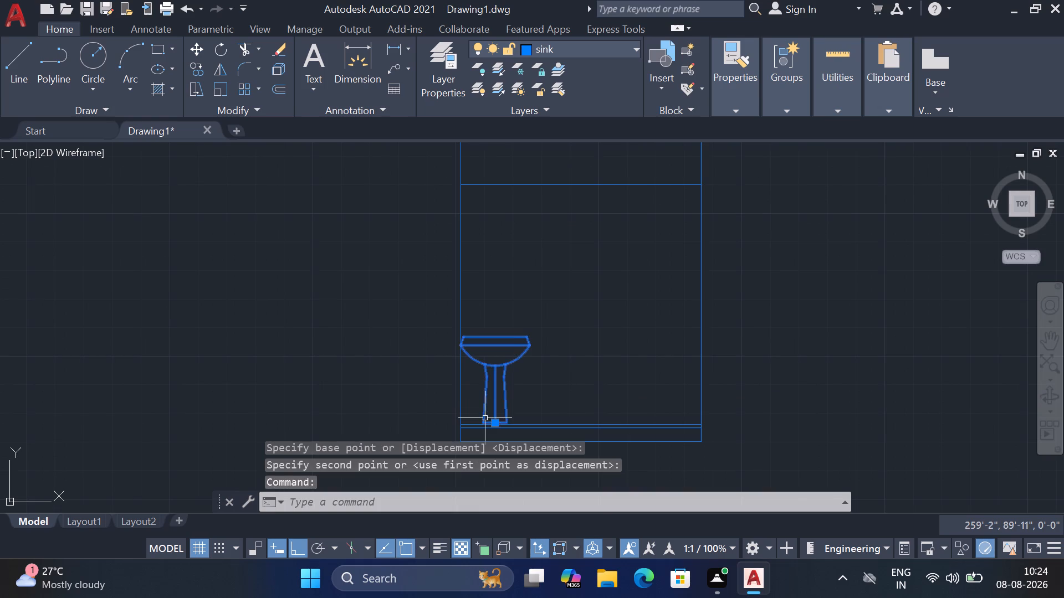
scroll(489, 429, "up", 5)
key("m")
key("space")
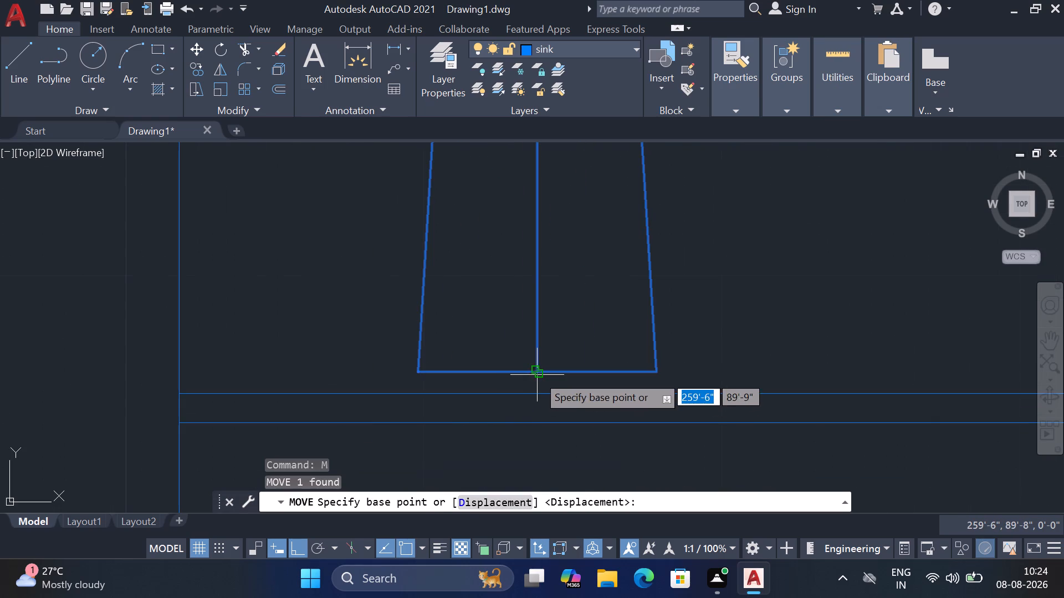
left_click(537, 375)
left_click(537, 396)
scroll(756, 384, "down", 3)
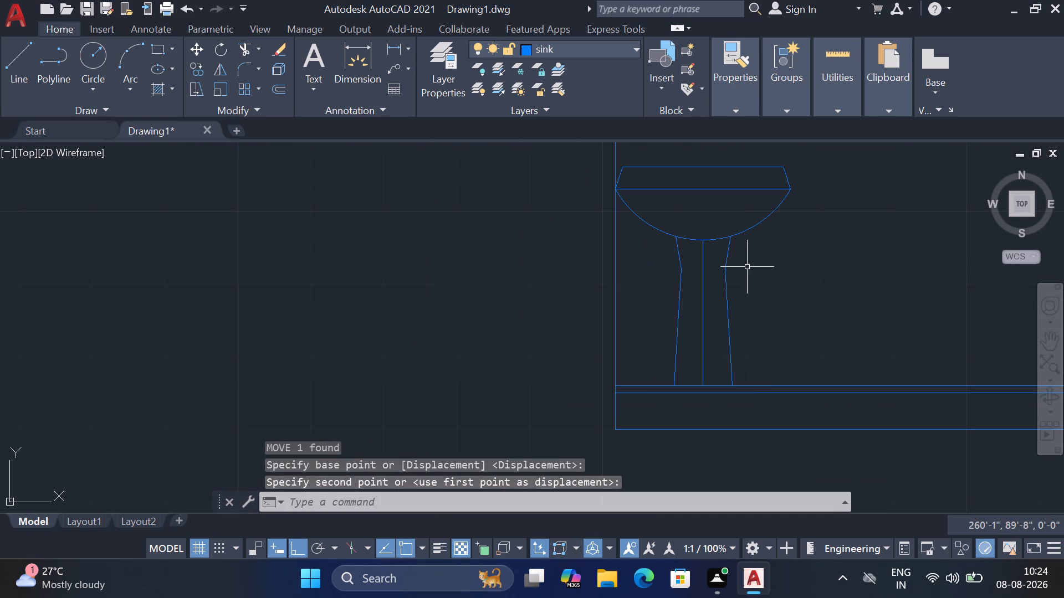
Insert the side-view toilet block from DesignCenter's House Designer blocks into the empty space beside the elevation.
middle_click_drag(748, 264, 698, 343)
scroll(690, 343, "down", 3)
middle_click_drag(695, 312, 646, 324)
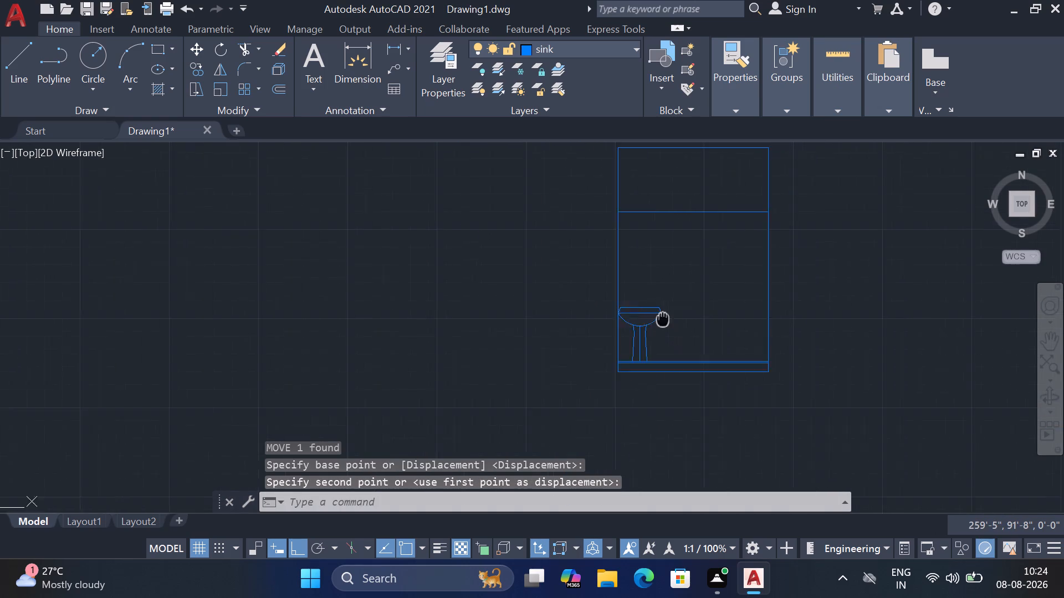
middle_click_drag(646, 324, 639, 326)
scroll(639, 326, "down", 2)
scroll(639, 314, "up", 2)
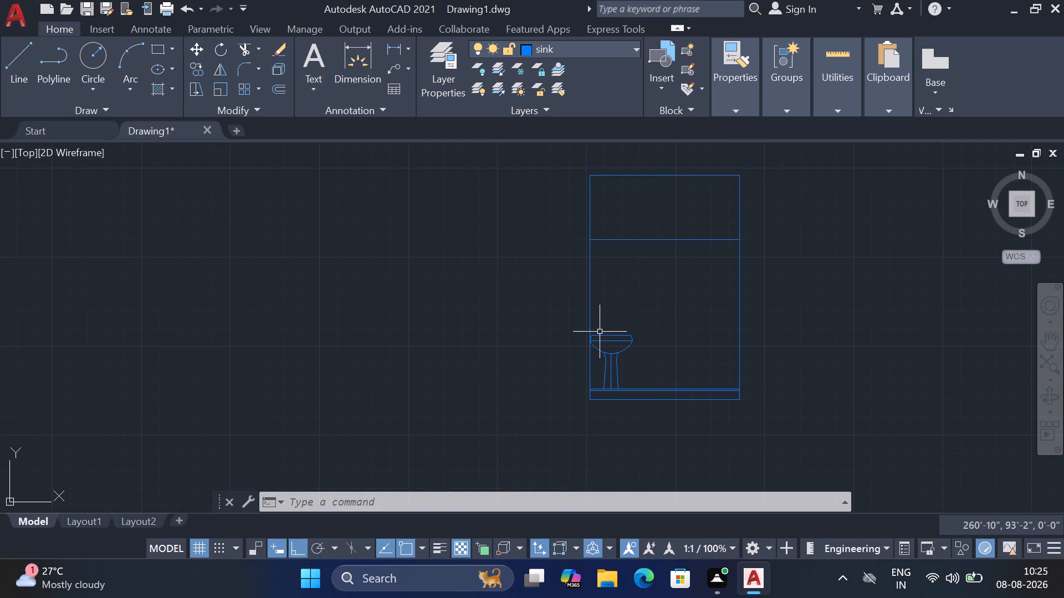
type("dc")
key("space")
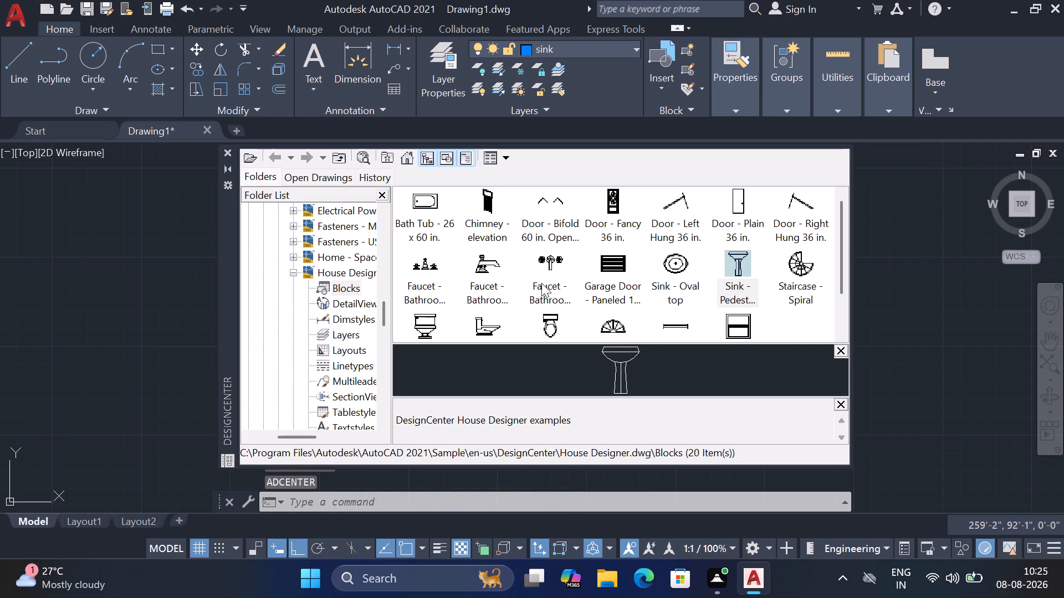
left_click_drag(485, 326, 832, 295)
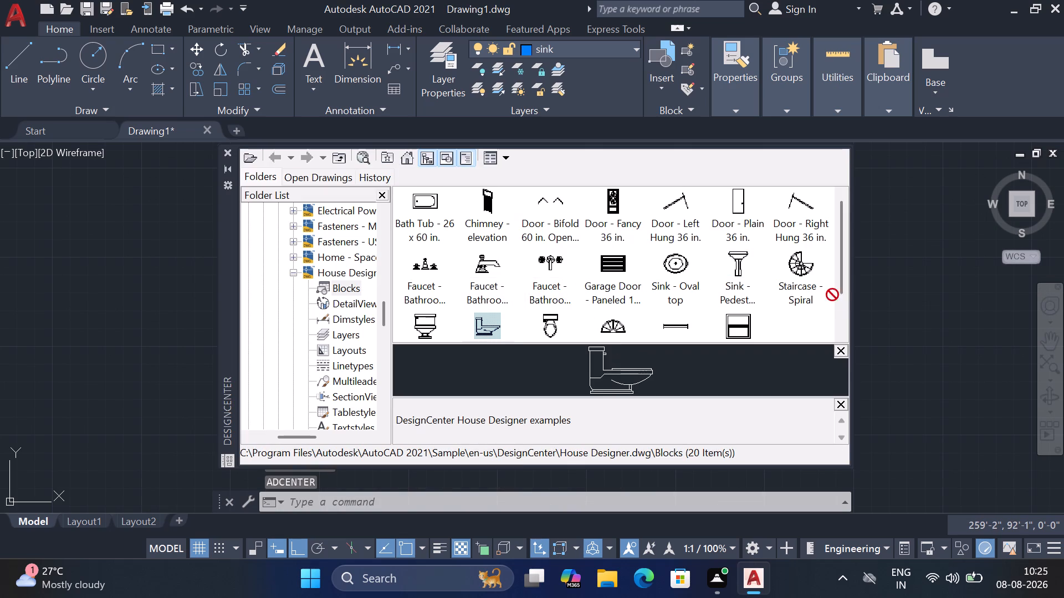
left_click_drag(832, 295, 887, 326)
left_click(225, 154)
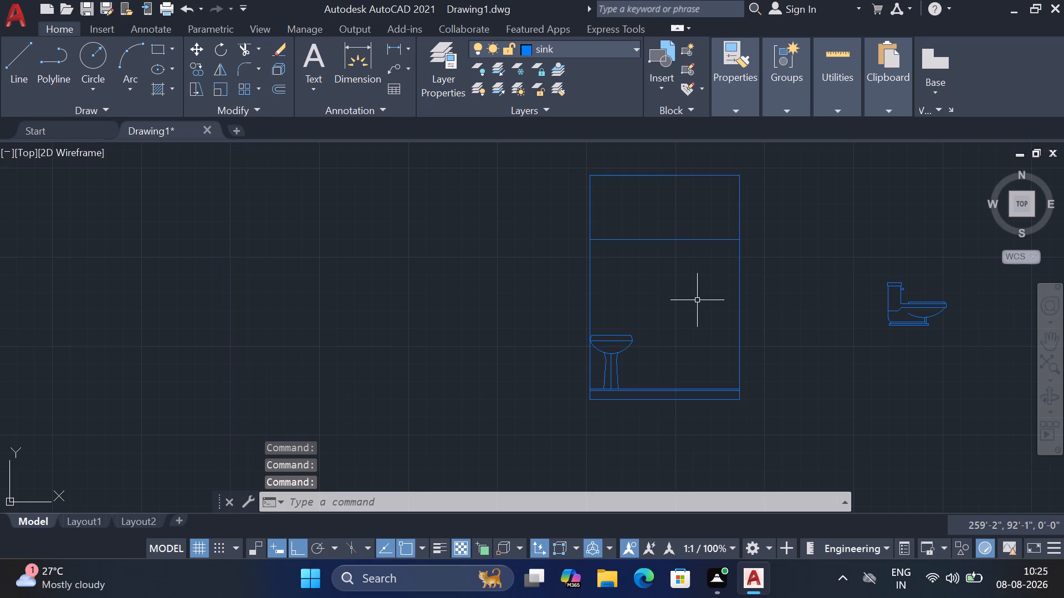
Move the toilet block by its base's lower-left corner to where the elevation's left wall meets the upper floor line.
left_click(960, 282)
left_click(877, 348)
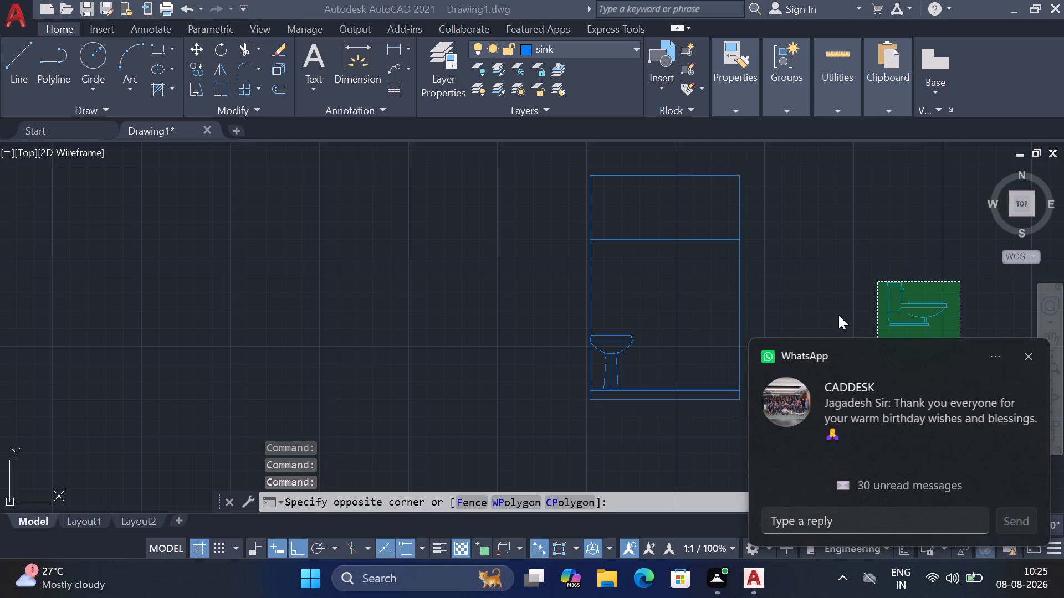
left_click(840, 272)
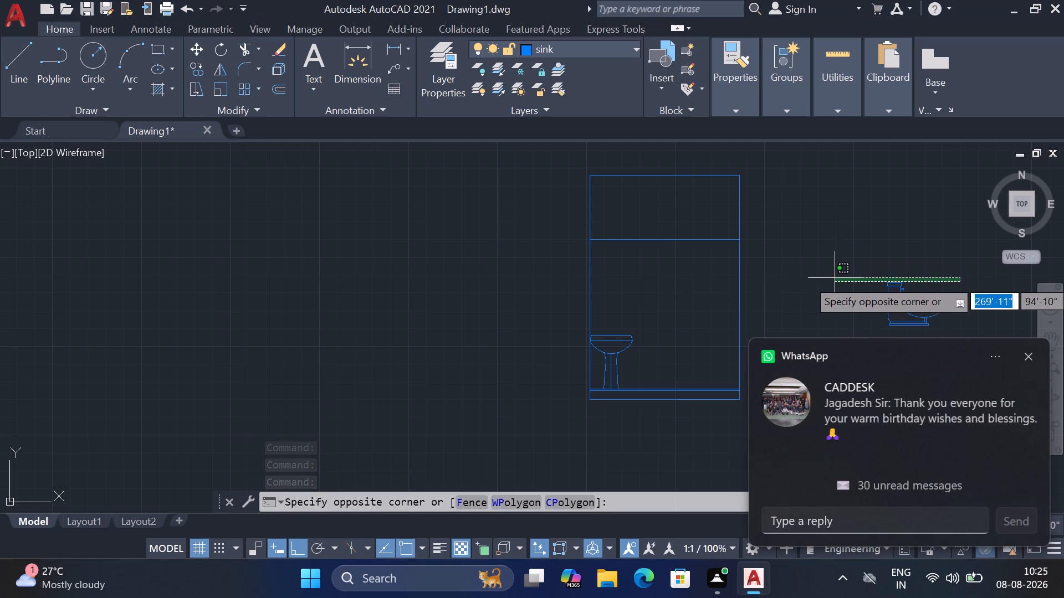
left_click(827, 325)
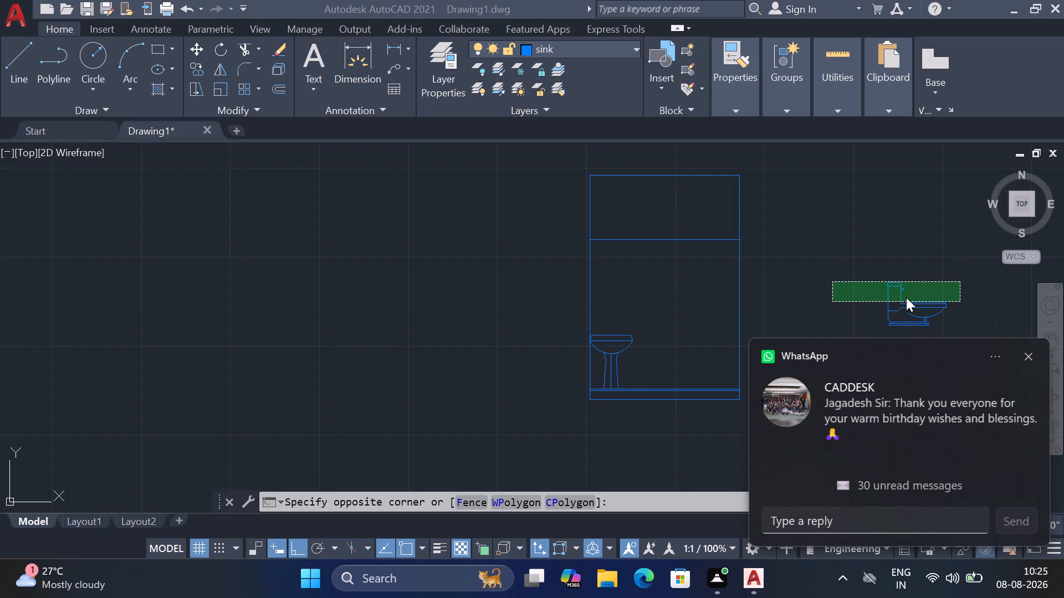
left_click(891, 319)
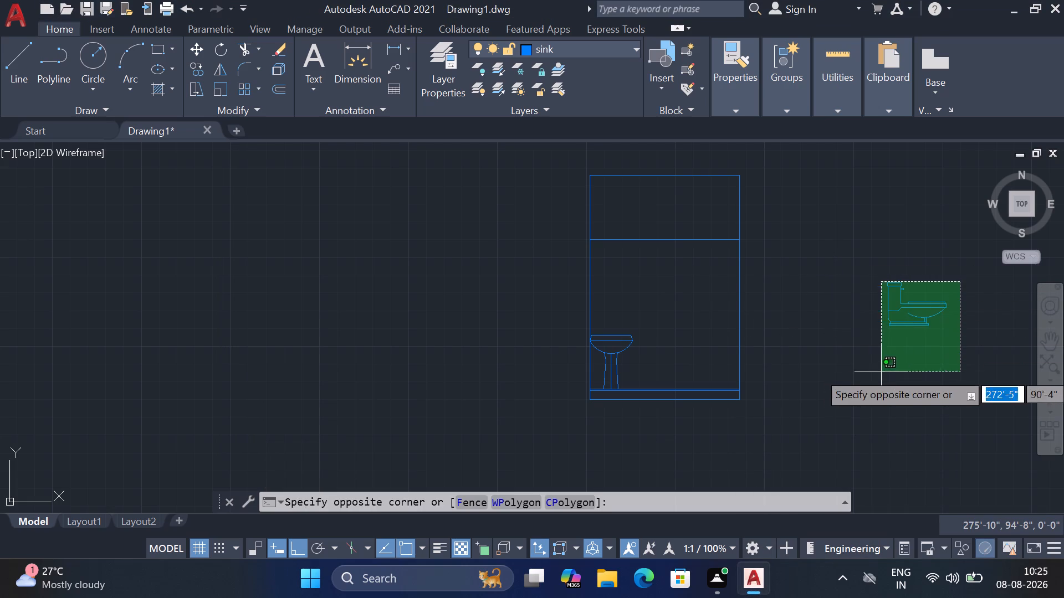
left_click(857, 362)
key("m")
key("space")
scroll(894, 328, "up", 4)
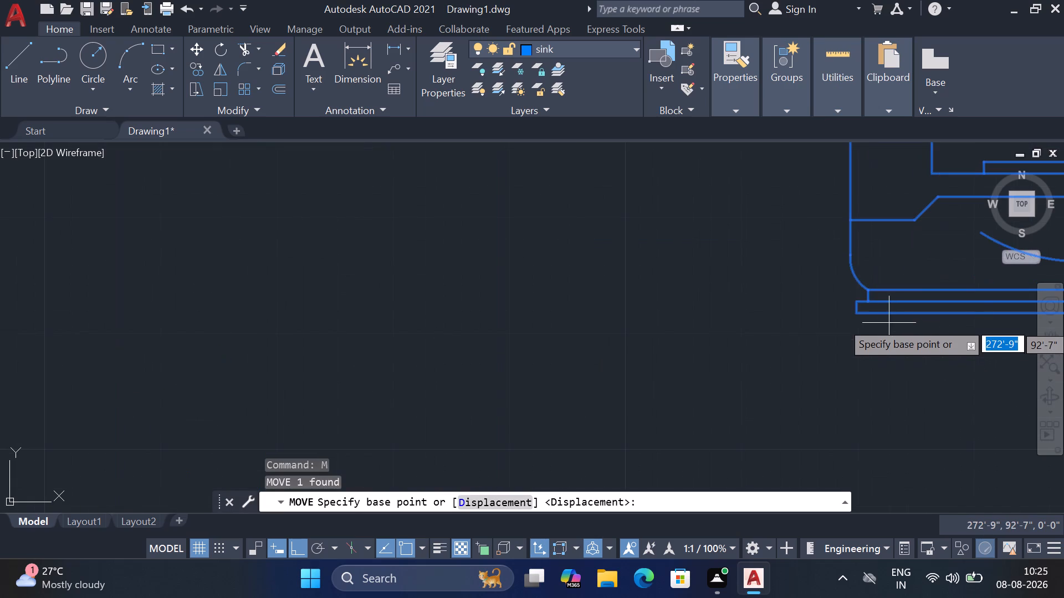
left_click(857, 318)
scroll(851, 291, "down", 4)
scroll(557, 341, "up", 1)
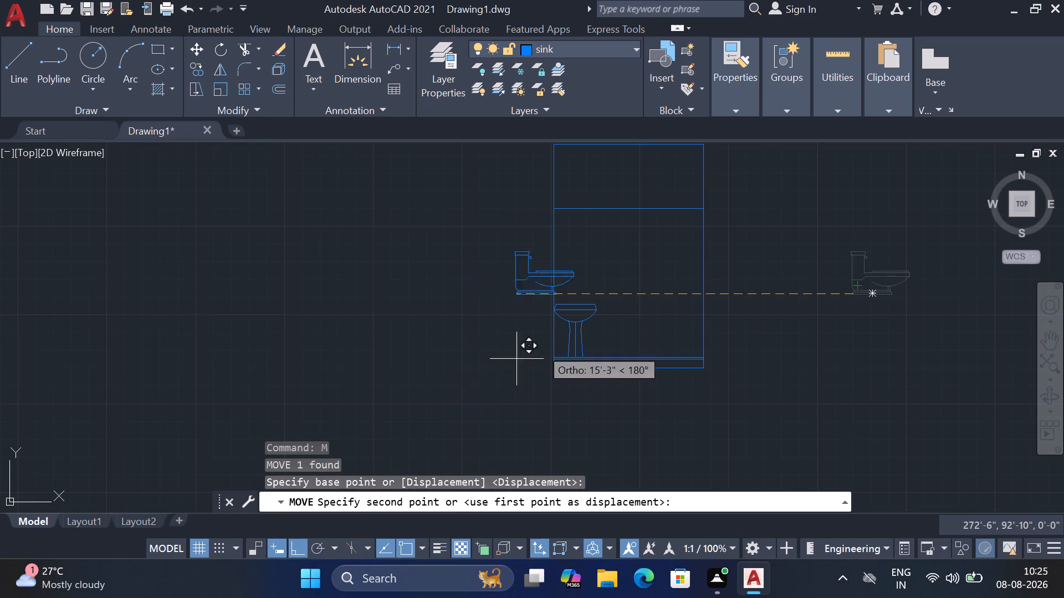
scroll(567, 337, "up", 2)
left_click(526, 414)
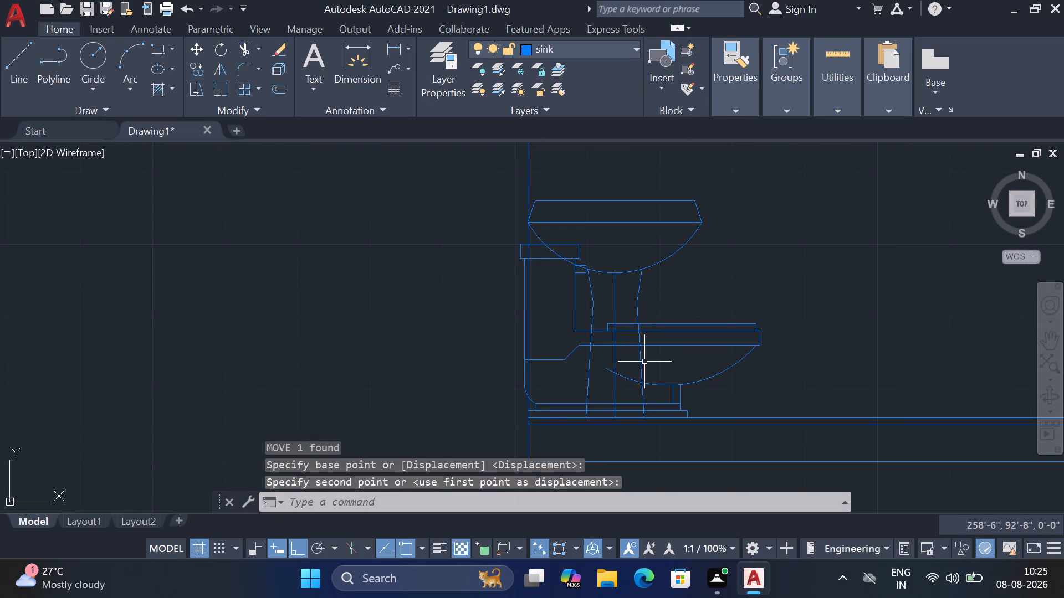
Move the toilet horizontally so the outer corner of its tank lid touches the elevation's left wall line.
middle_click_drag(648, 355, 651, 375)
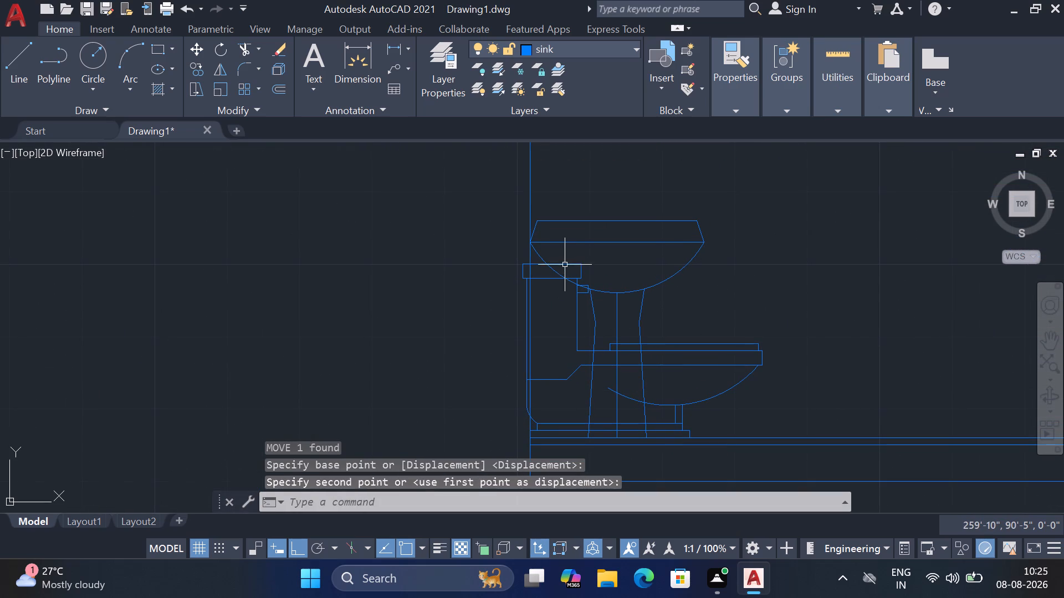
left_click(563, 381)
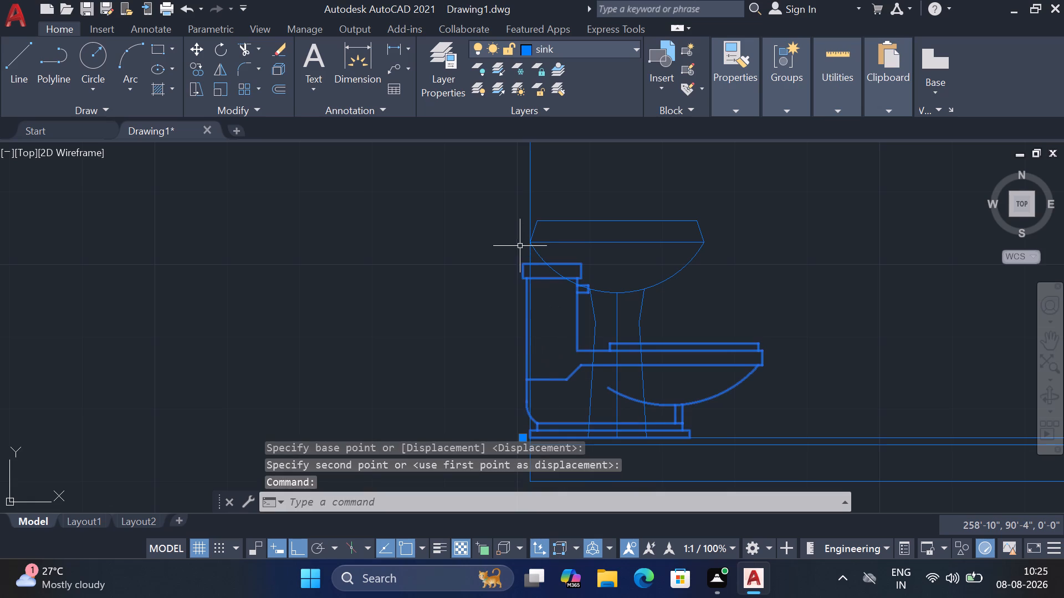
key("m")
key("space")
scroll(526, 262, "up", 2)
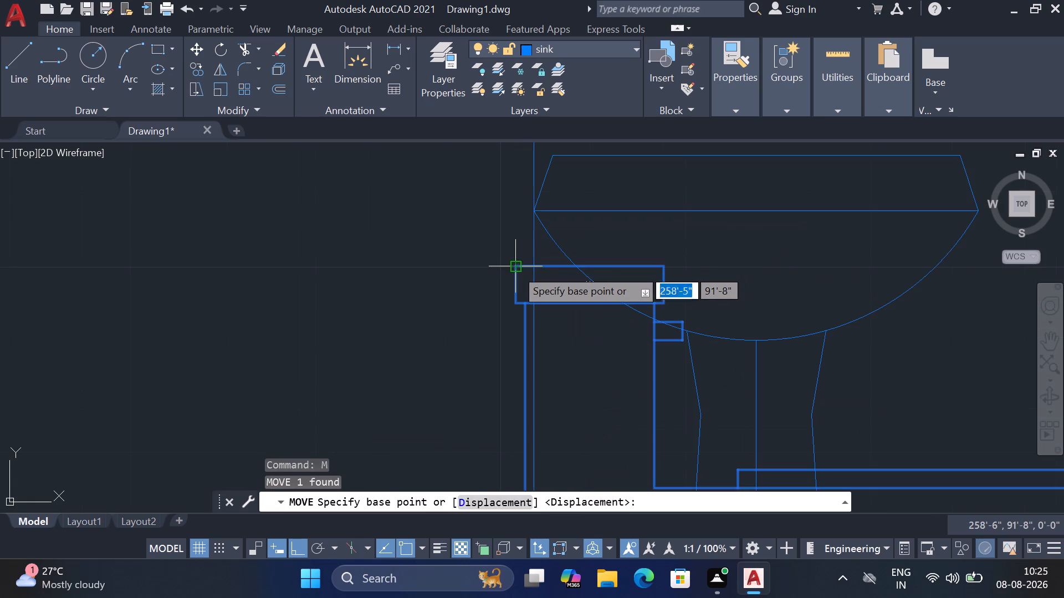
left_click(515, 269)
left_click(531, 269)
scroll(669, 257, "down", 1)
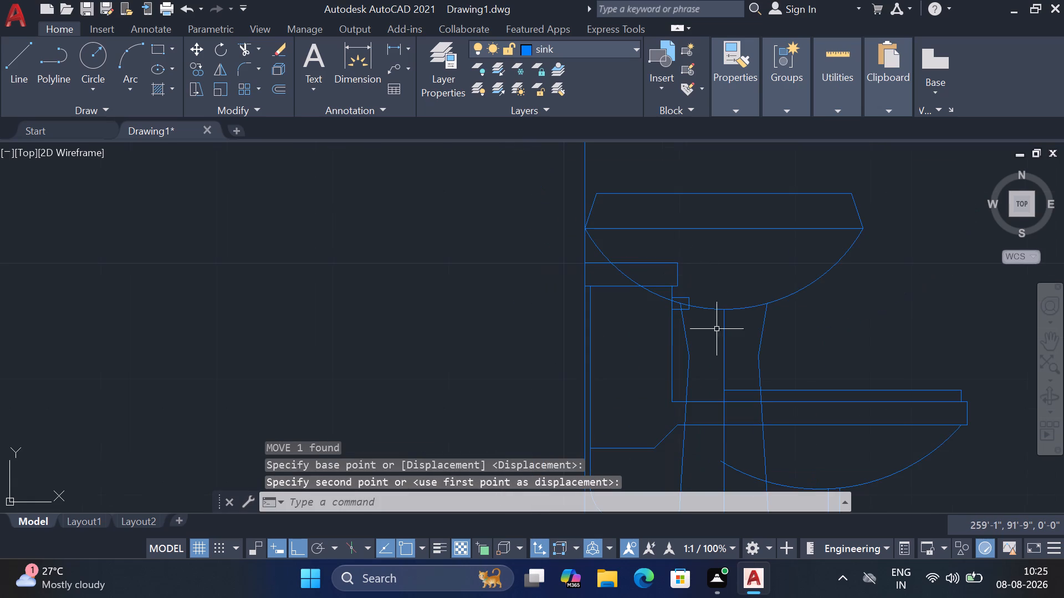
Explode the side-view toilet block.
scroll(796, 368, "down", 2)
left_click(907, 378)
left_click(824, 403)
type("x")
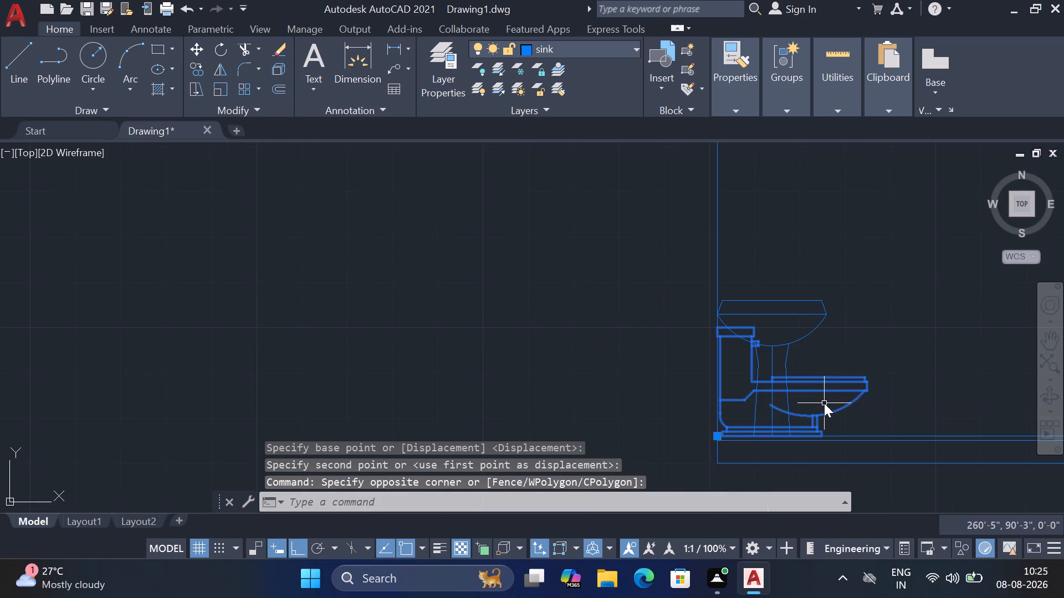
key("space")
Trim the toilet's tank lid, tank and flush handle lines where they pass behind the sink basin and pedestal.
key("t")
key("r")
key("space")
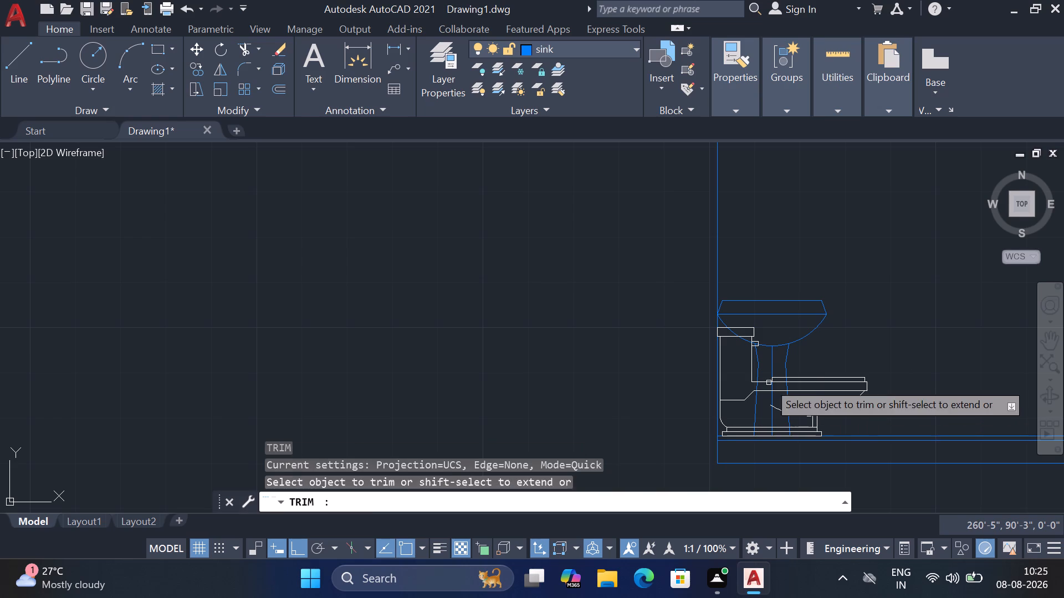
scroll(762, 344, "up", 3)
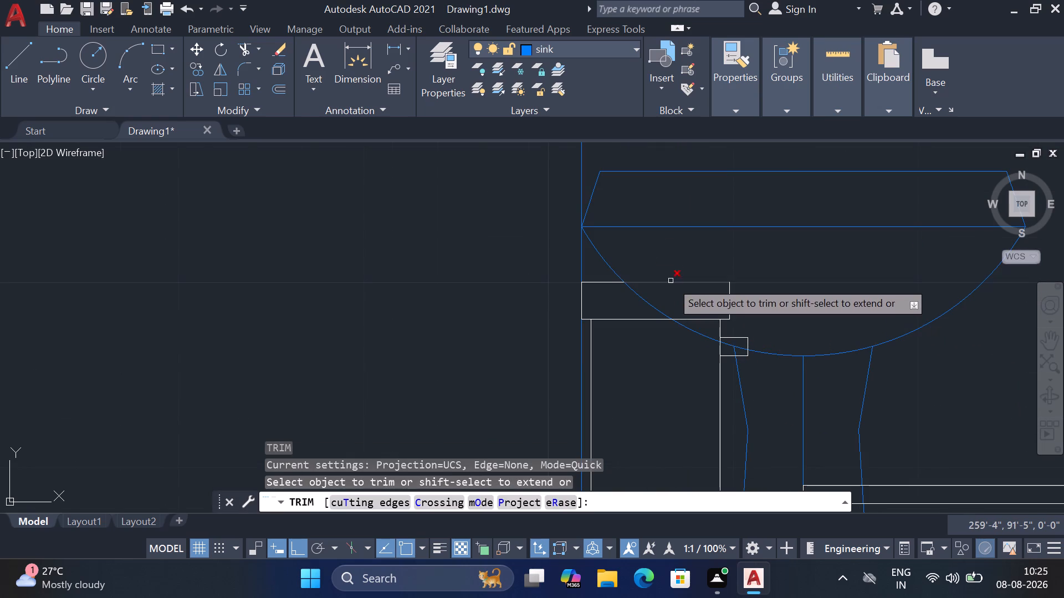
left_click(671, 277)
left_click(751, 338)
left_click(733, 289)
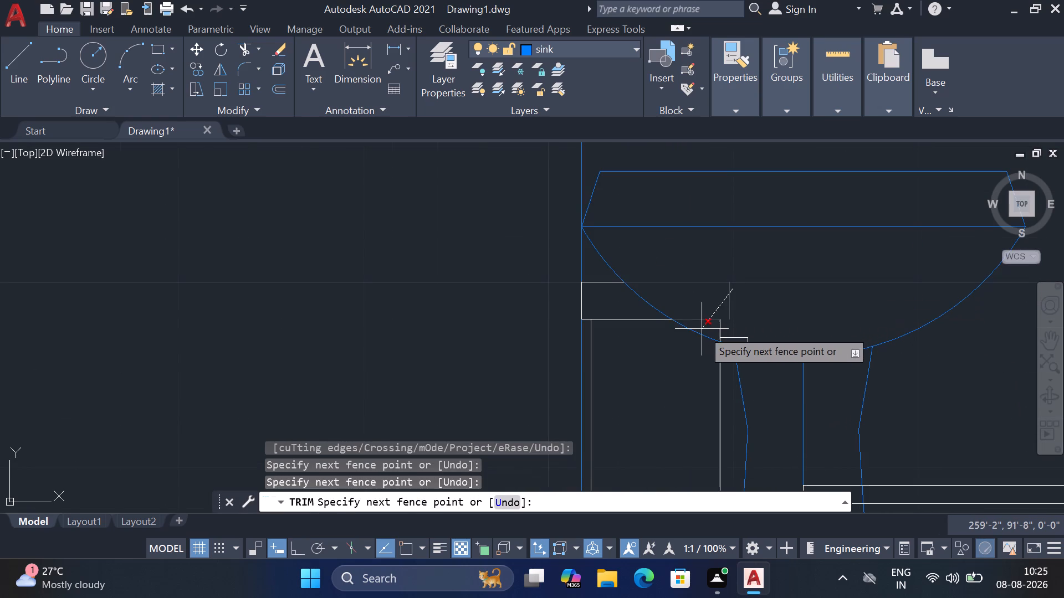
left_click(705, 326)
left_click(705, 320)
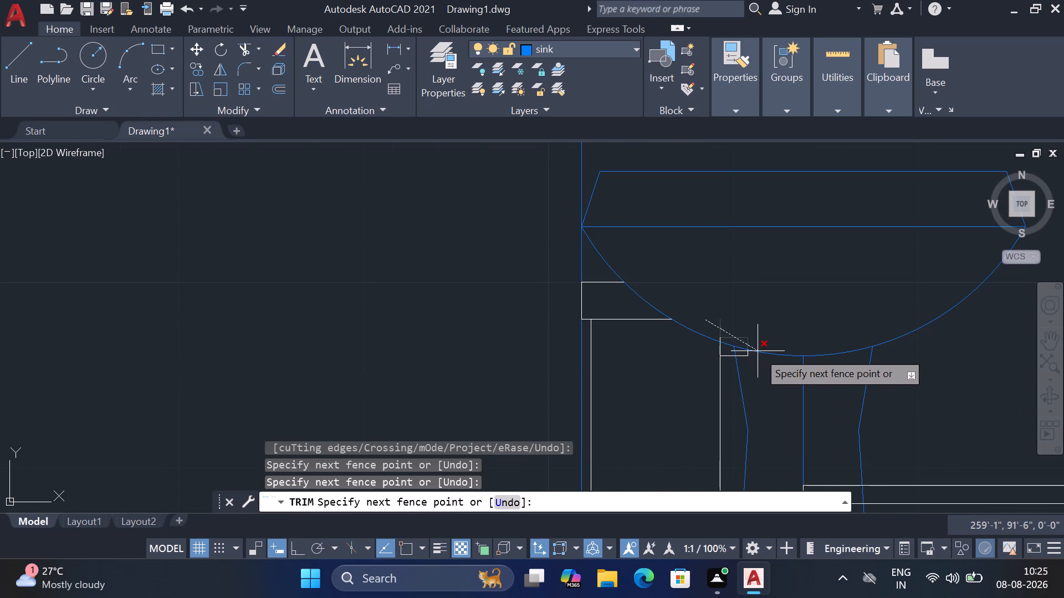
left_click(758, 349)
scroll(727, 337, "up", 3)
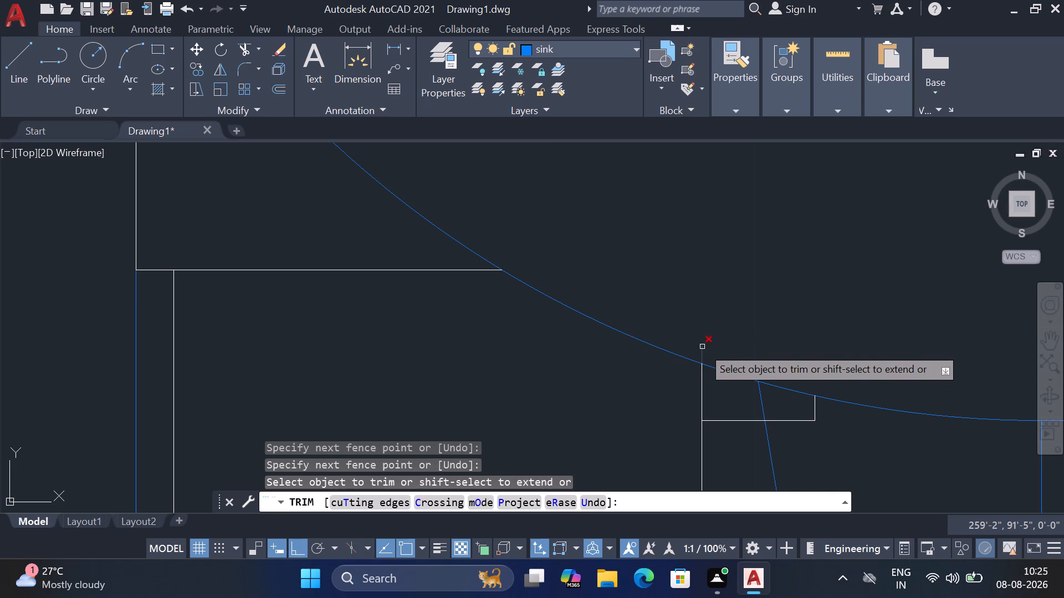
left_click(702, 347)
scroll(720, 293, "down", 3)
left_click(741, 326)
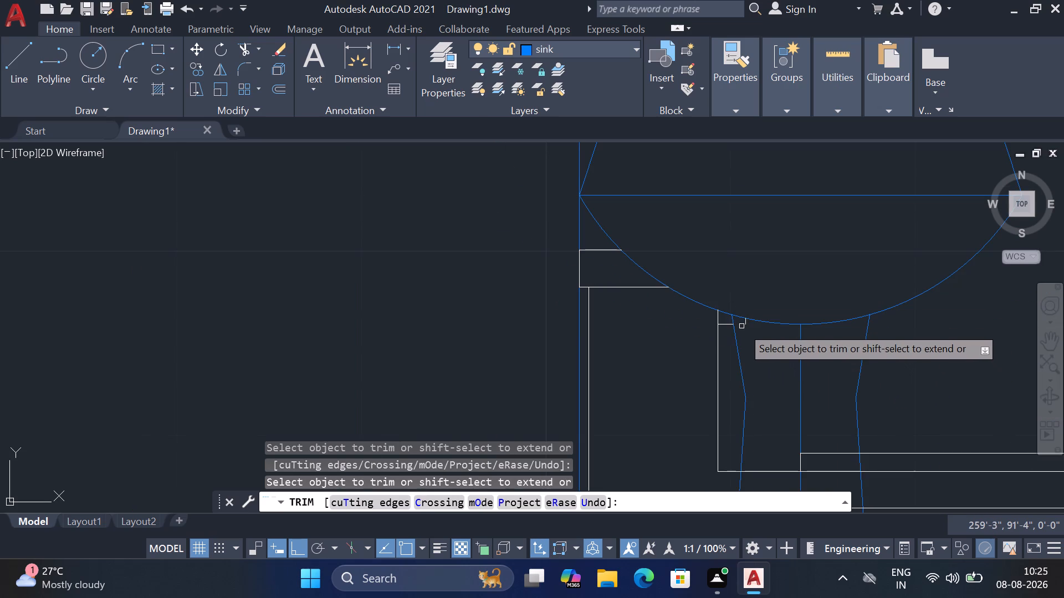
scroll(743, 325, "up", 4)
left_click(761, 292)
scroll(755, 245, "down", 2)
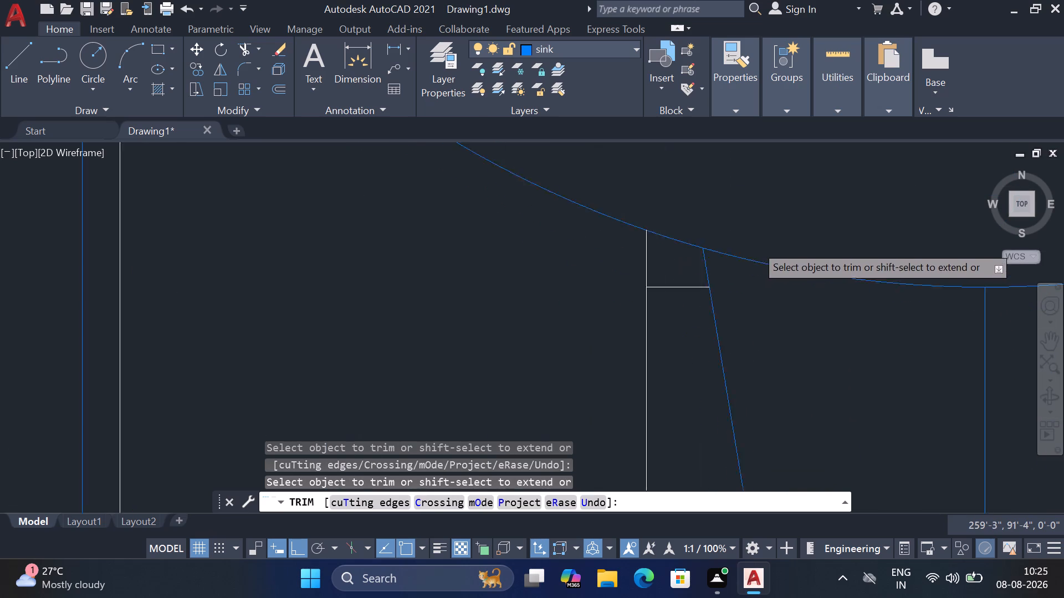
Trim the toilet's seat and bowl lines that cross the sink pedestal.
scroll(756, 241, "down", 3)
left_click(779, 322)
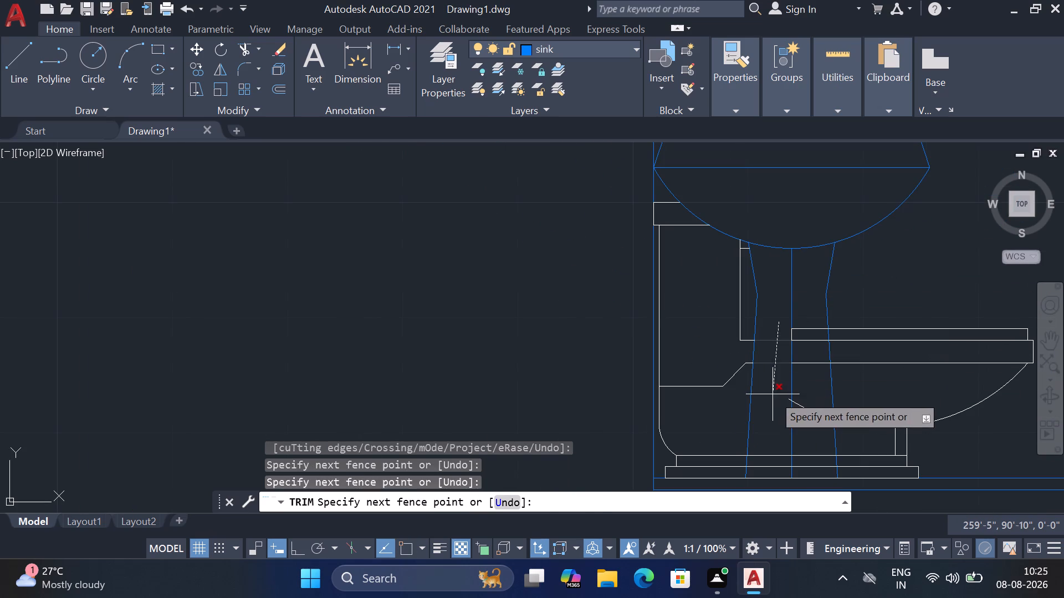
left_click(773, 394)
left_click(809, 305)
left_click(816, 434)
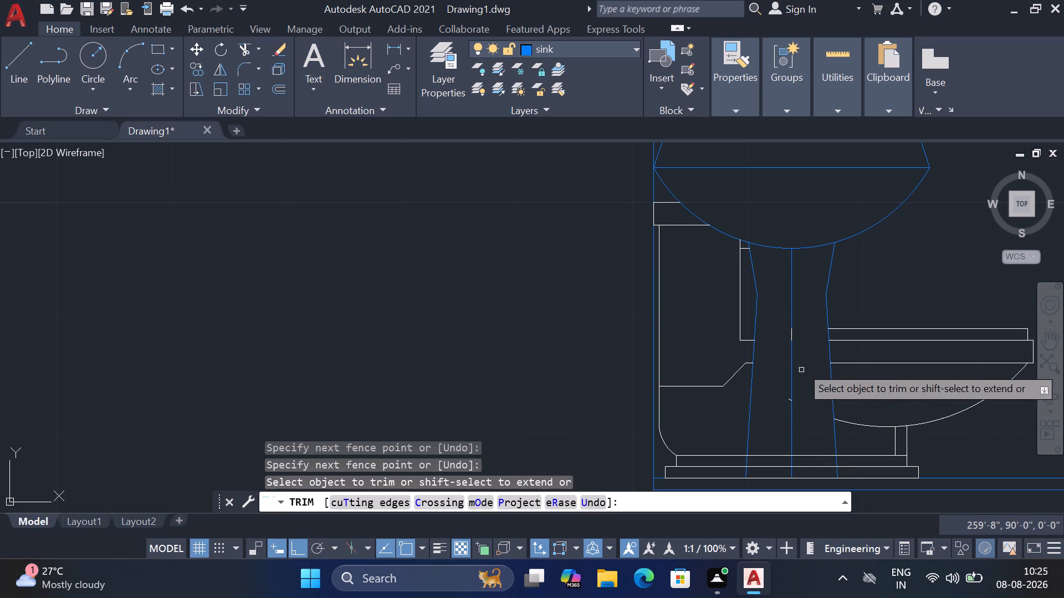
key("Escape")
Delete the two leftover toilet line fragments inside the sink pedestal.
left_click(775, 311)
left_click(805, 415)
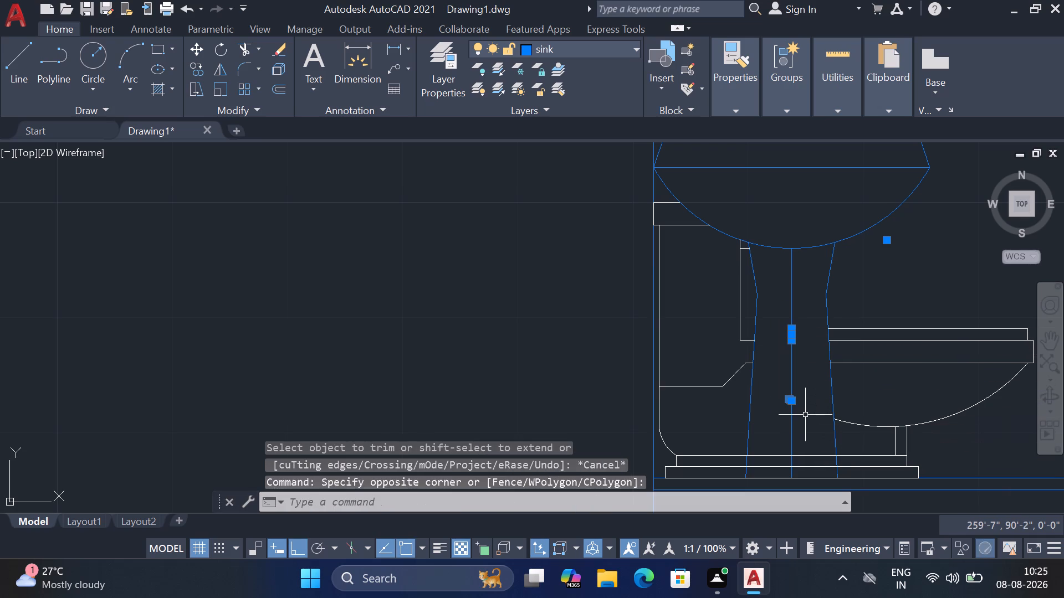
key("Delete")
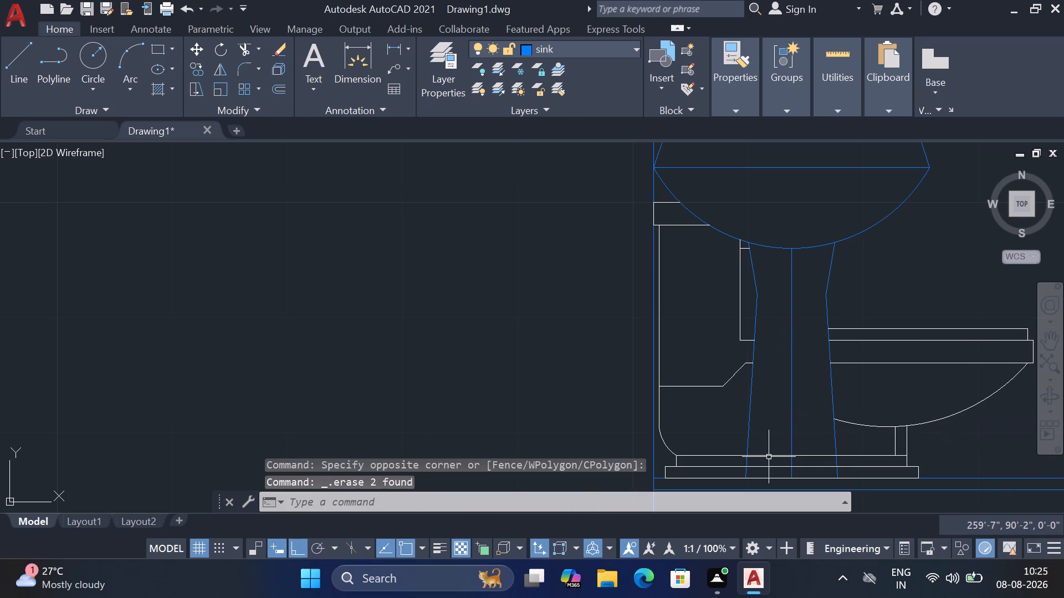
Trim the toilet's base lines where they cross the sink pedestal, on both sides of its centre line.
middle_click_drag(769, 457, 753, 344)
scroll(769, 457, "up", 1)
scroll(746, 356, "up", 1)
key("t")
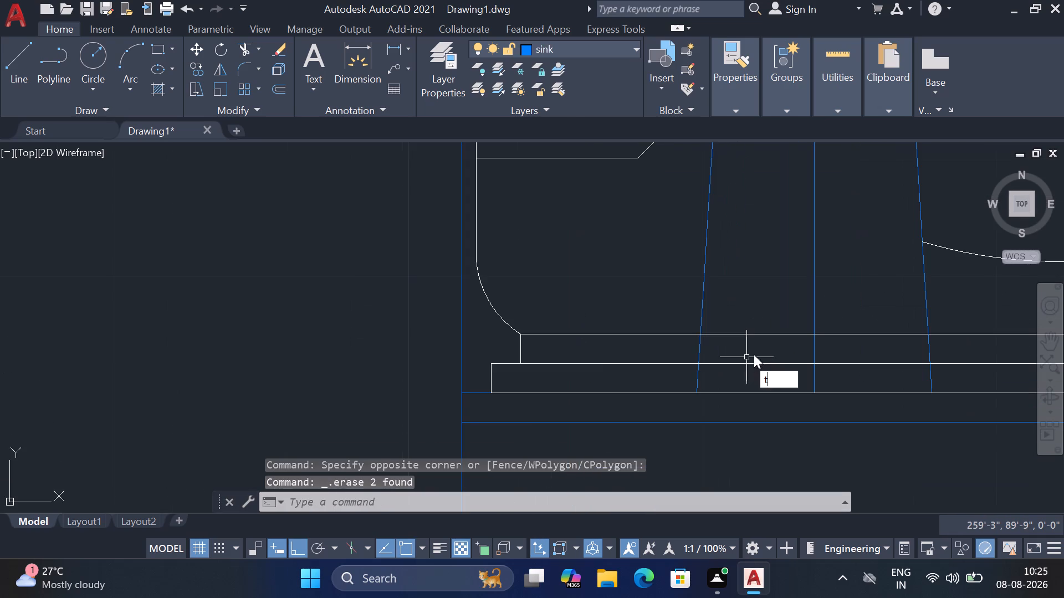
key("r")
key("space")
left_click(778, 322)
left_click(761, 378)
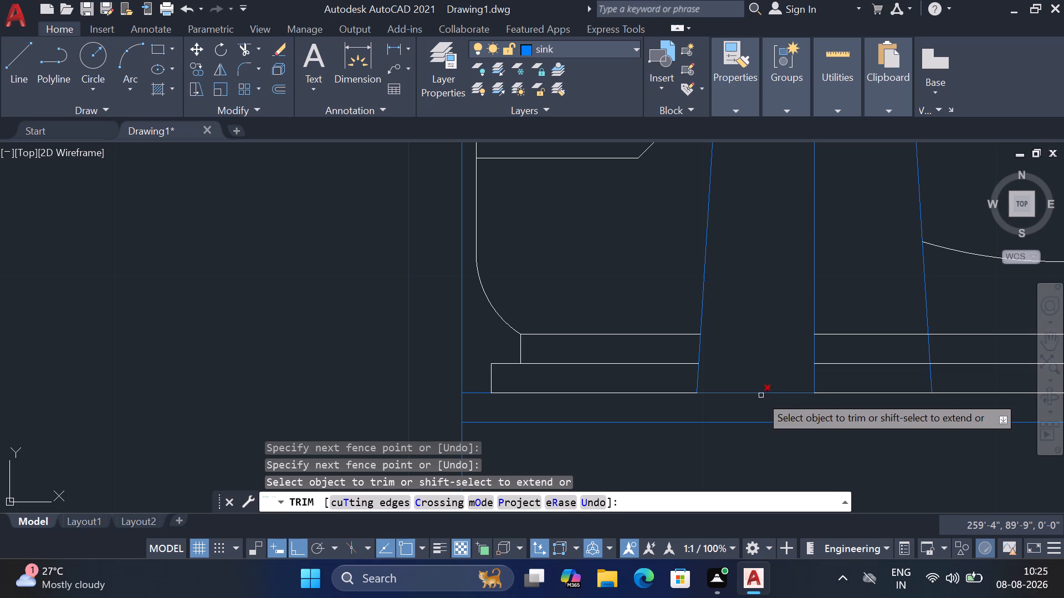
left_click(758, 391)
left_click(864, 313)
left_click(860, 375)
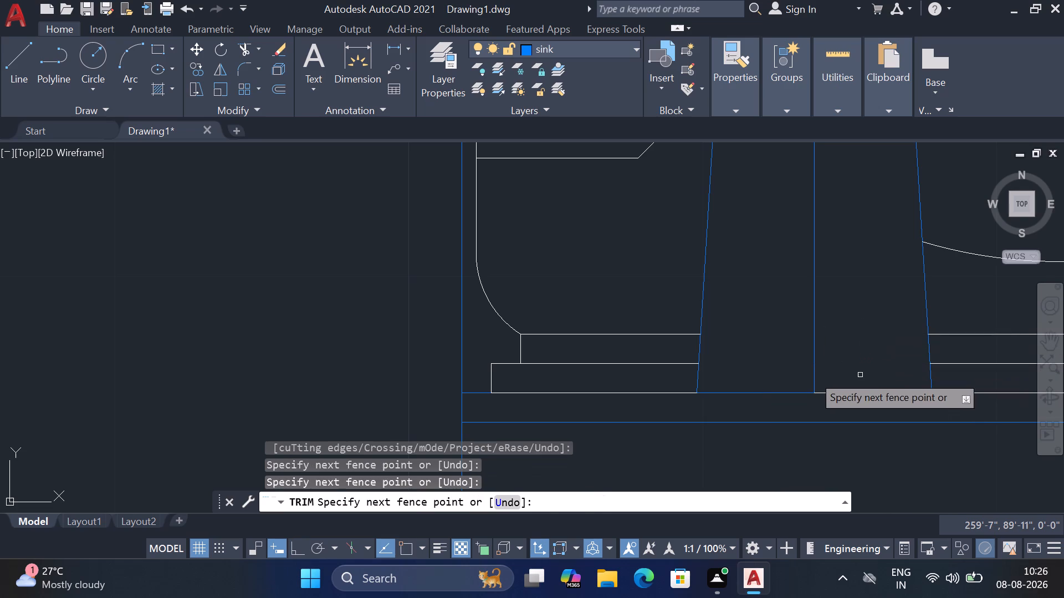
left_click(860, 392)
scroll(663, 406, "down", 3)
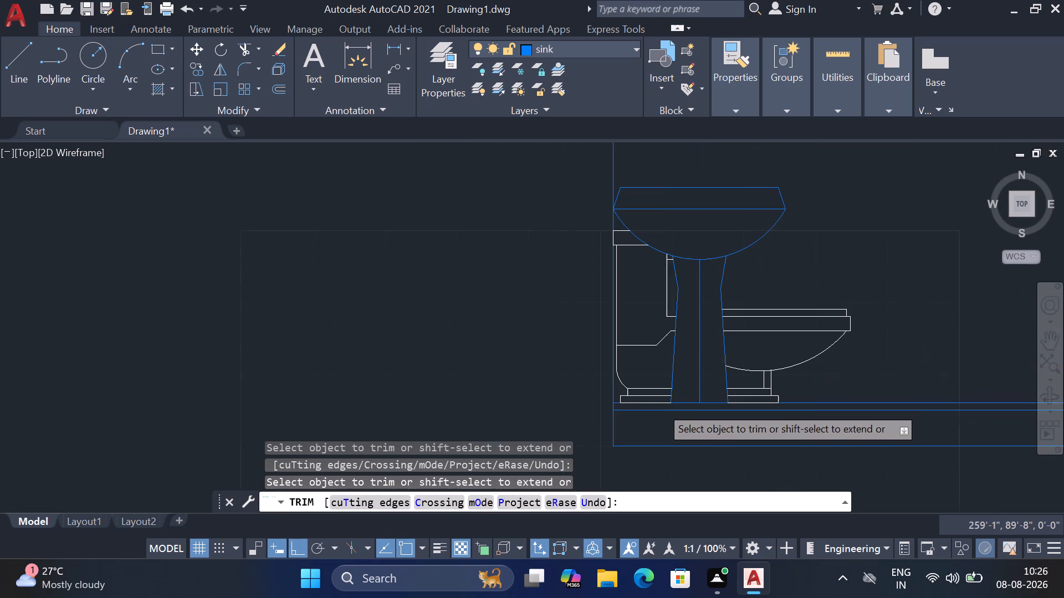
middle_click_drag(894, 331, 845, 373)
key("Escape")
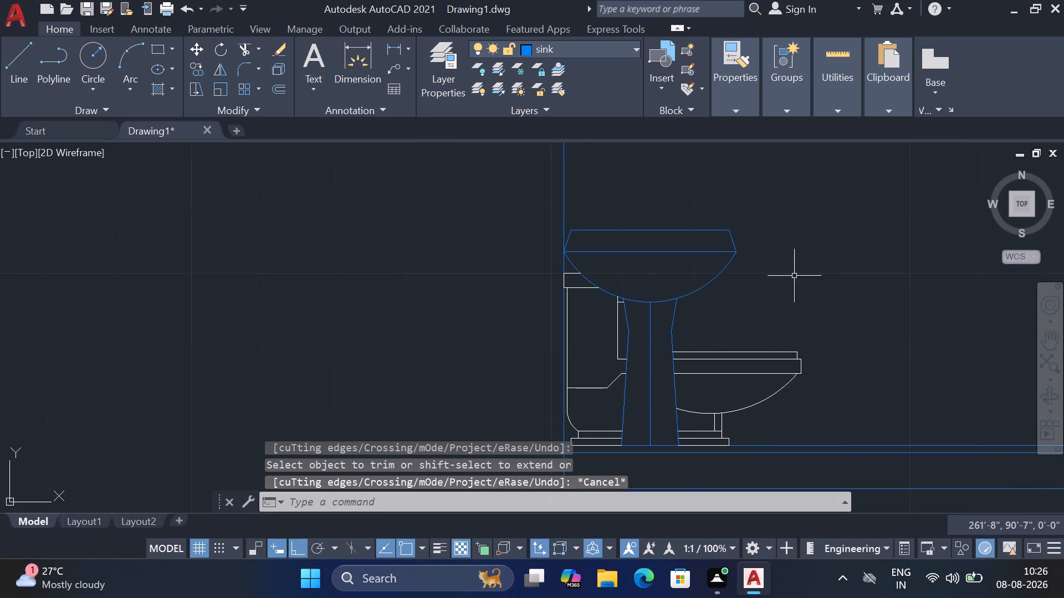
Group all the remaining toilet lines into one unnamed group.
scroll(788, 267, "down", 1)
middle_click_drag(812, 268, 790, 257)
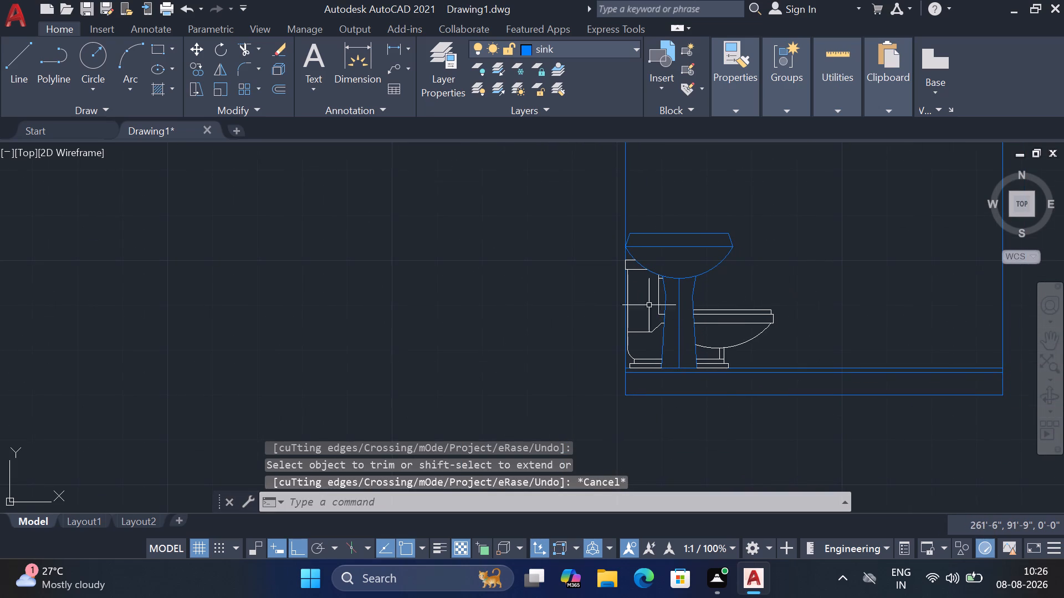
scroll(645, 295, "up", 1)
left_click(591, 225)
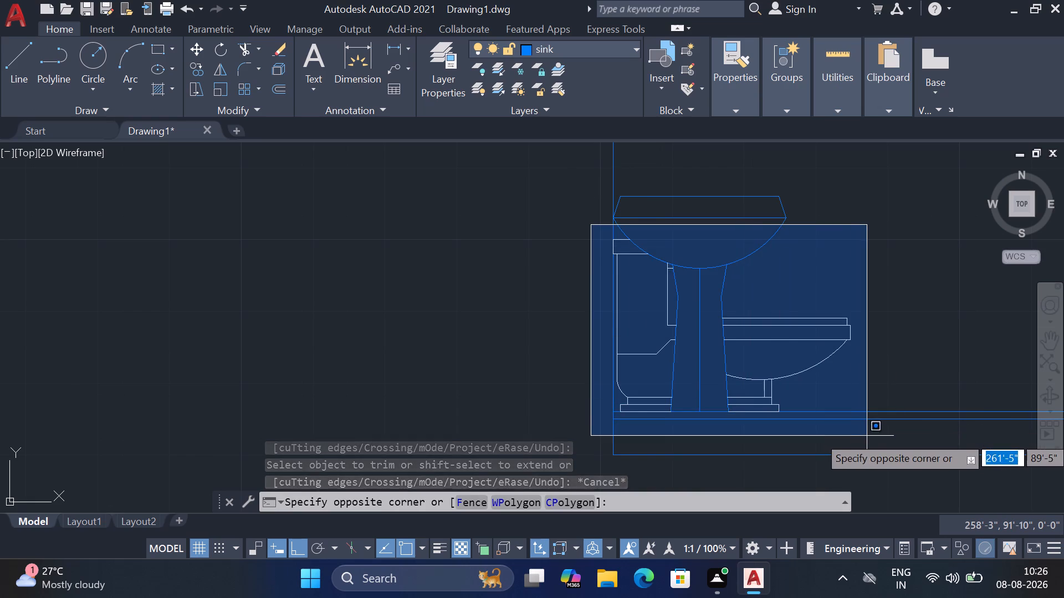
left_click(867, 436)
key("g")
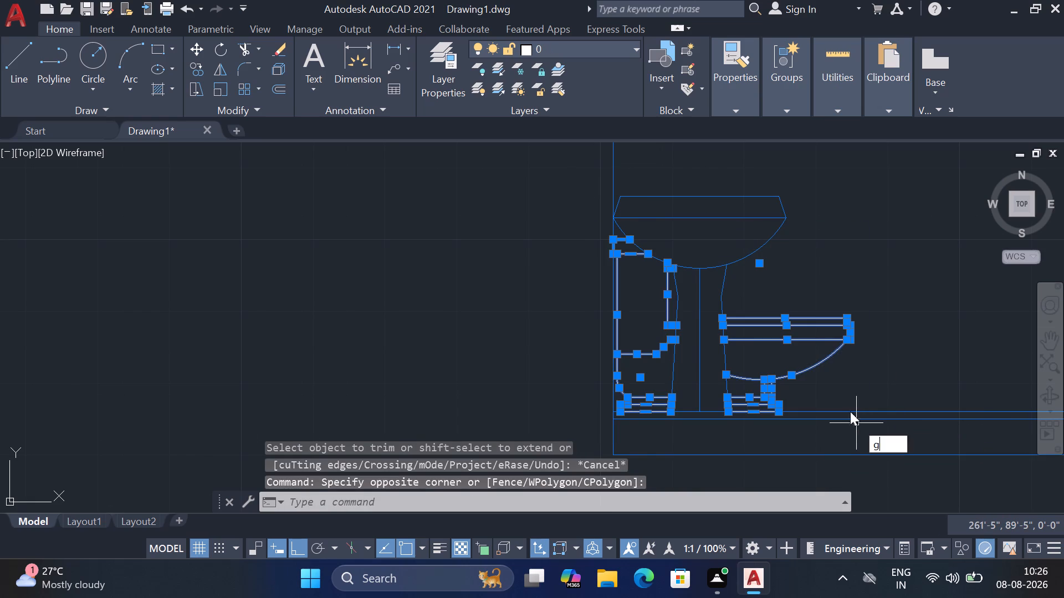
key("space")
Move the toilet group 1" horizontally away from the wall.
left_click(835, 324)
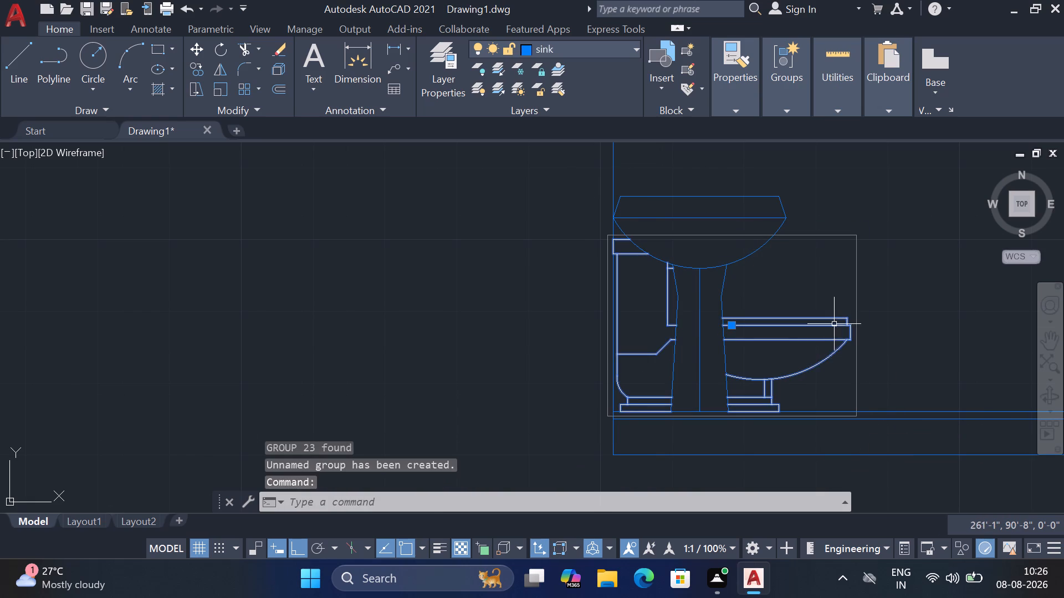
type("m")
key("space")
left_click(837, 384)
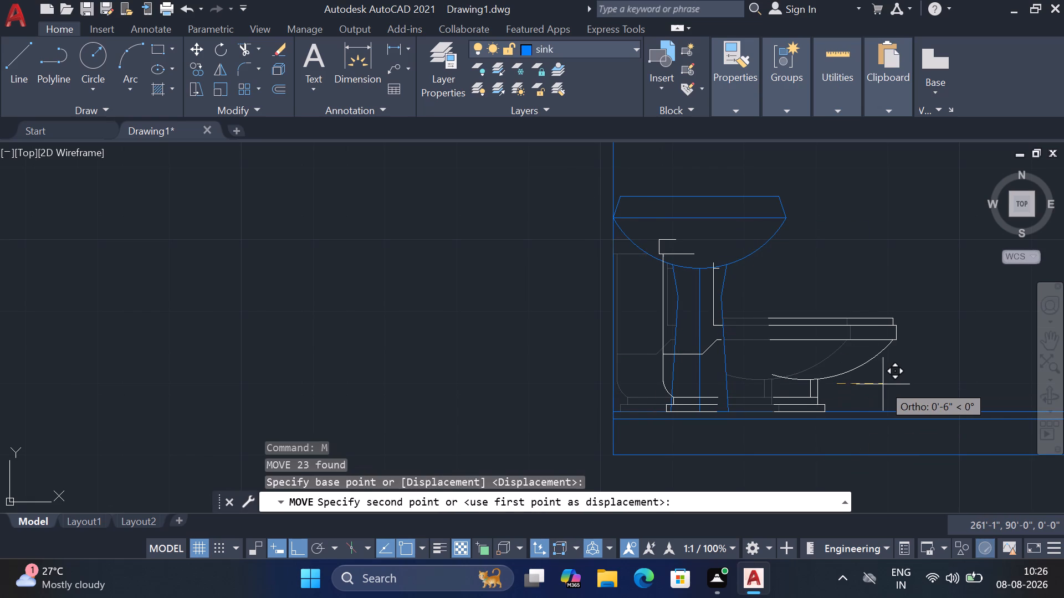
type("1\"")
key("Return")
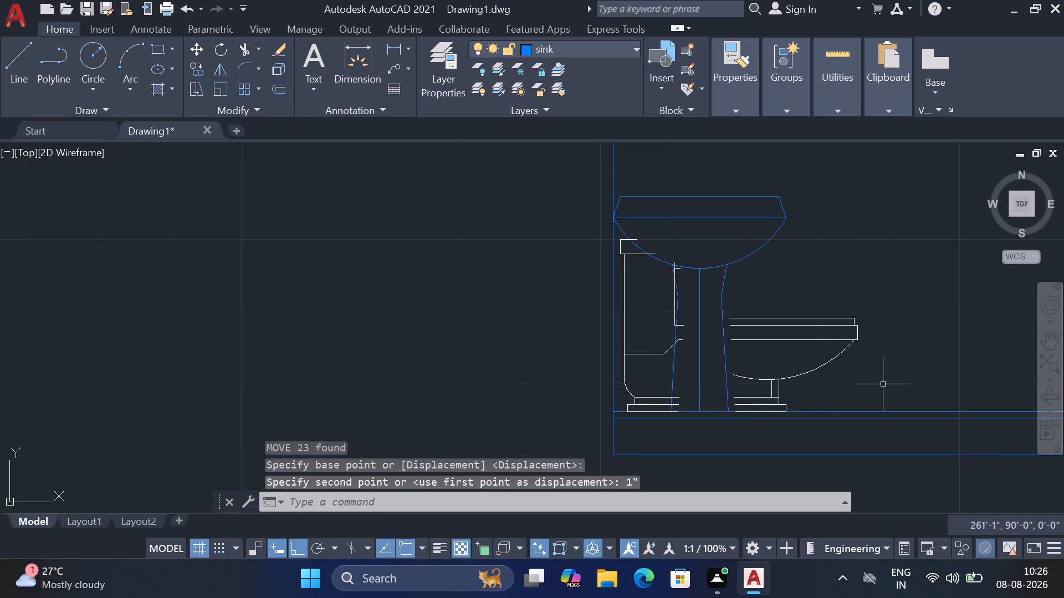
key("Escape")
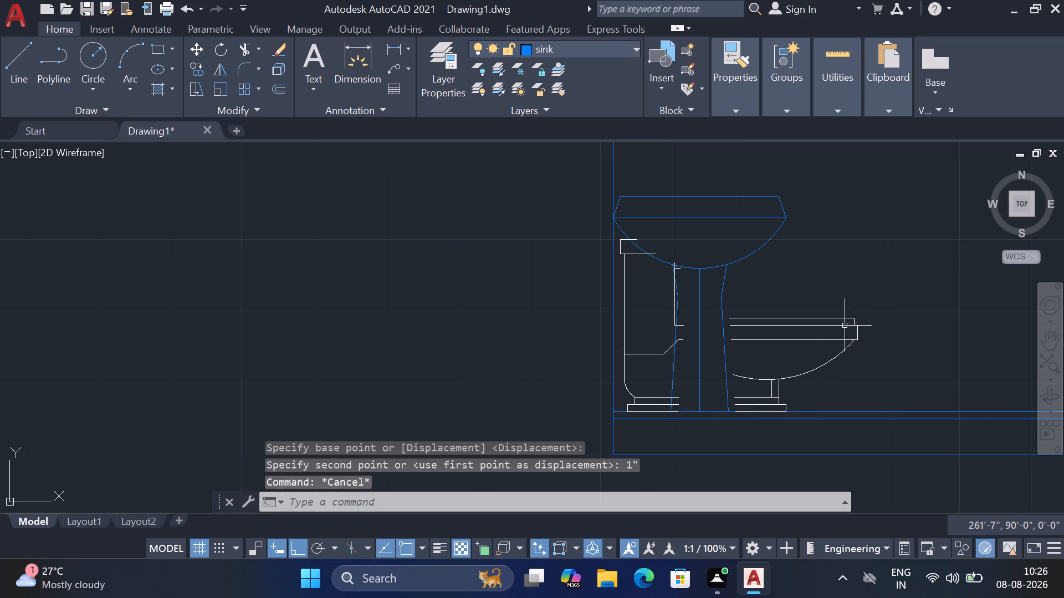
Trim the toilet's base, tank-bottom and bowl line ends that overrun the pedestal's left edge.
type("tr")
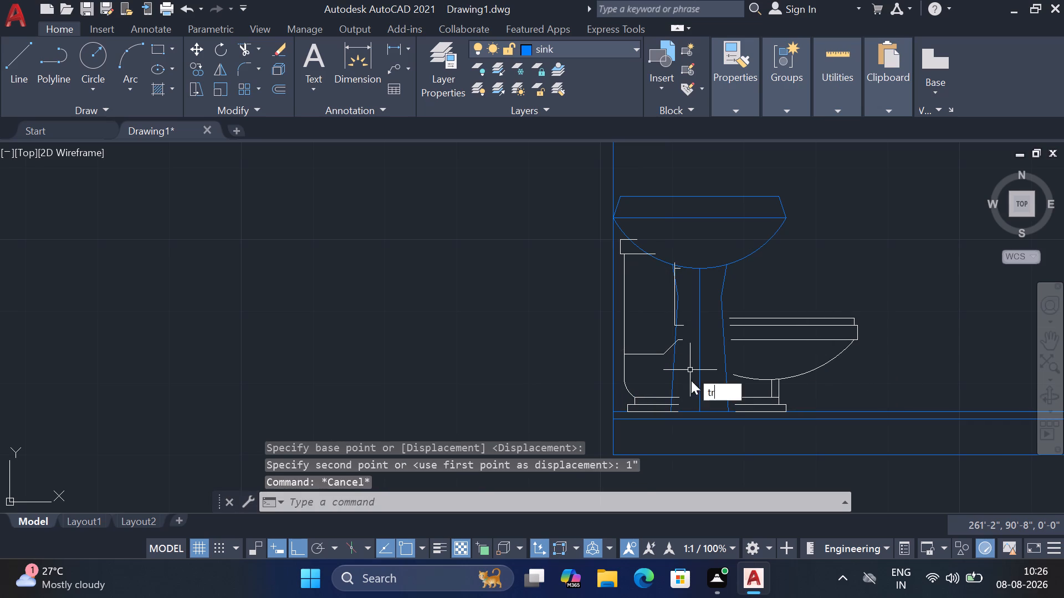
key("space")
scroll(684, 398, "up", 4)
left_click(636, 461)
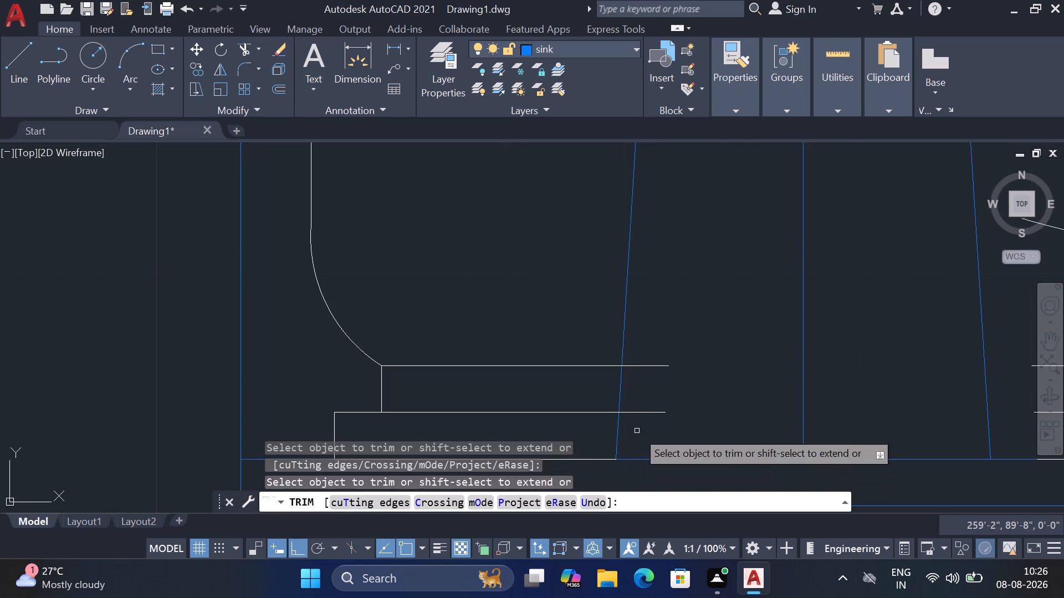
left_click(637, 431)
left_click(666, 300)
scroll(667, 298, "down", 3)
middle_click_drag(674, 224, 652, 362)
scroll(644, 301, "up", 2)
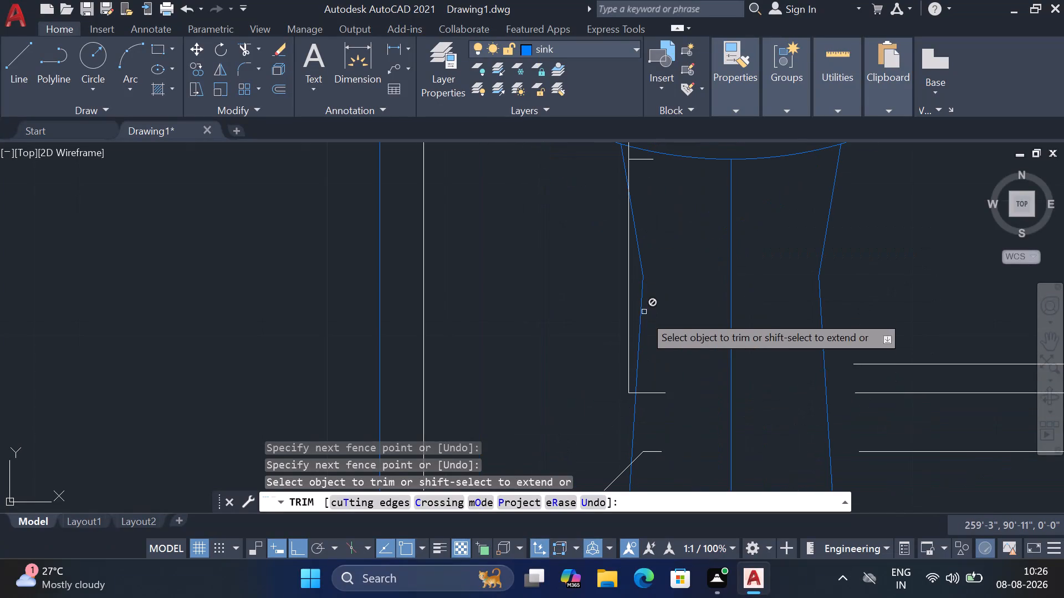
left_click_drag(654, 362, 654, 367)
left_click(633, 496)
left_click(648, 460)
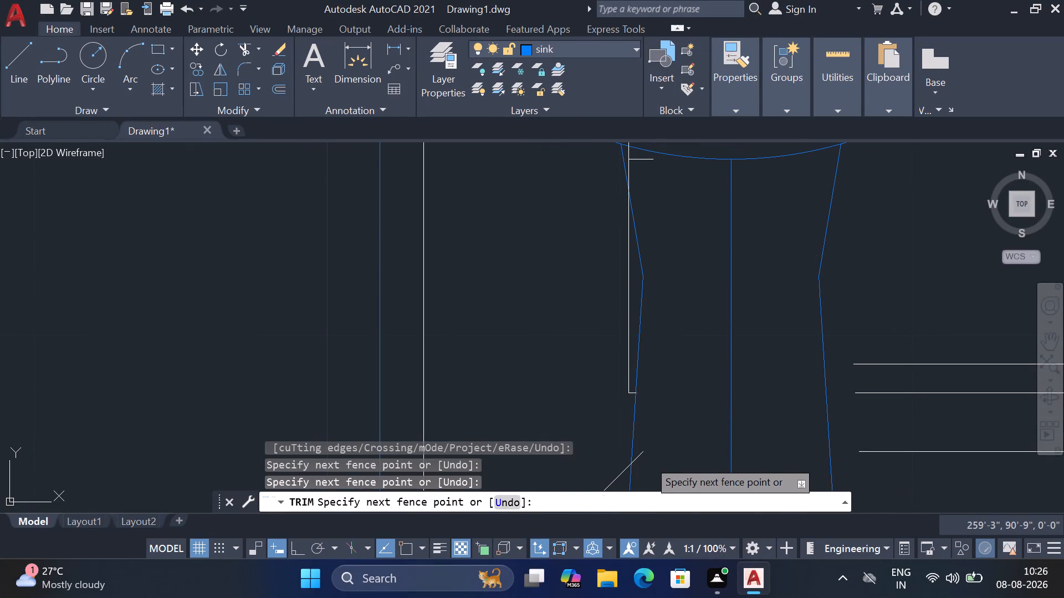
left_click(642, 454)
Trim the toilet's flush handle, tank side and tank lid lines where they pass behind the basin and pedestal.
scroll(667, 440, "down", 2)
scroll(649, 308, "up", 3)
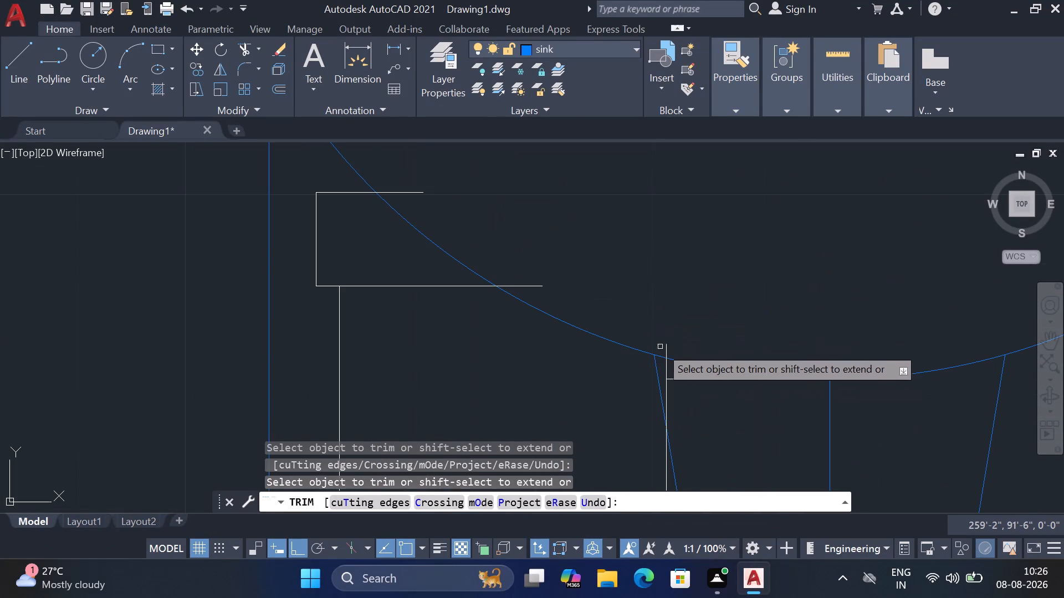
left_click(693, 353)
left_click(643, 339)
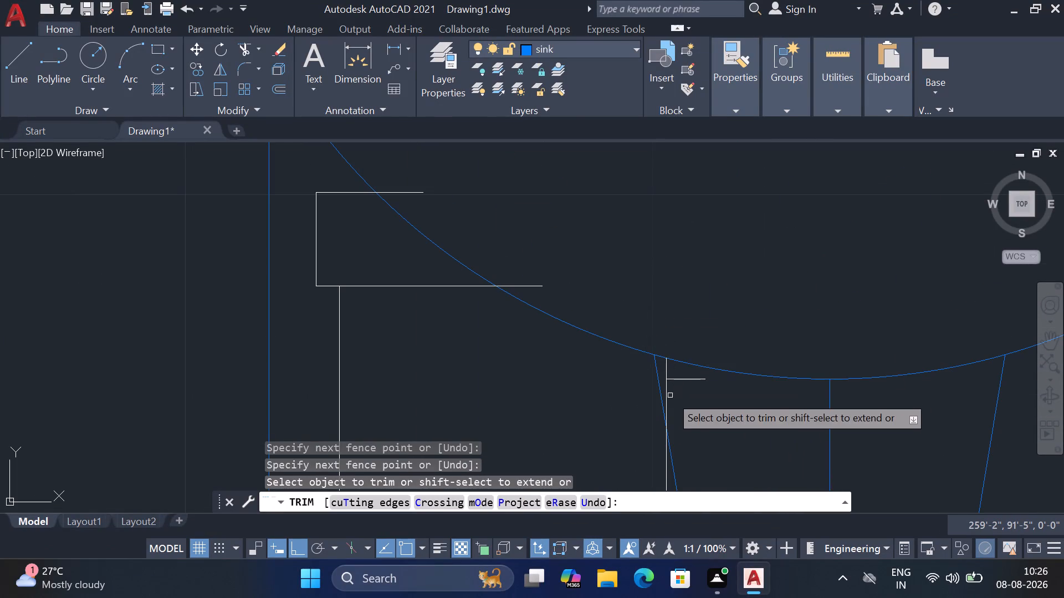
scroll(670, 393, "up", 2)
left_click(656, 336)
left_click(714, 395)
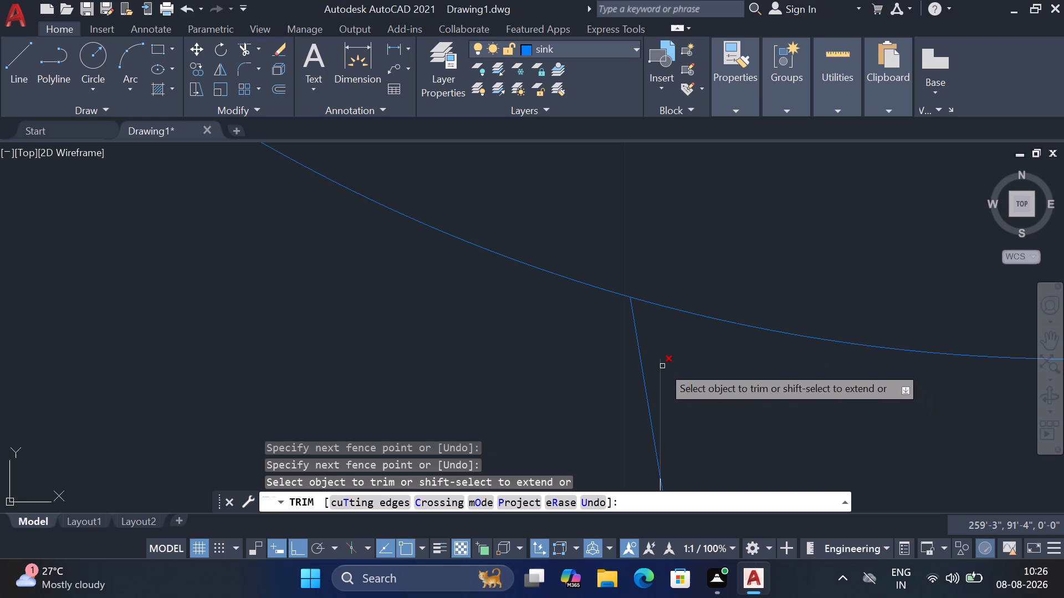
left_click(662, 366)
scroll(724, 416, "down", 2)
left_click(427, 196)
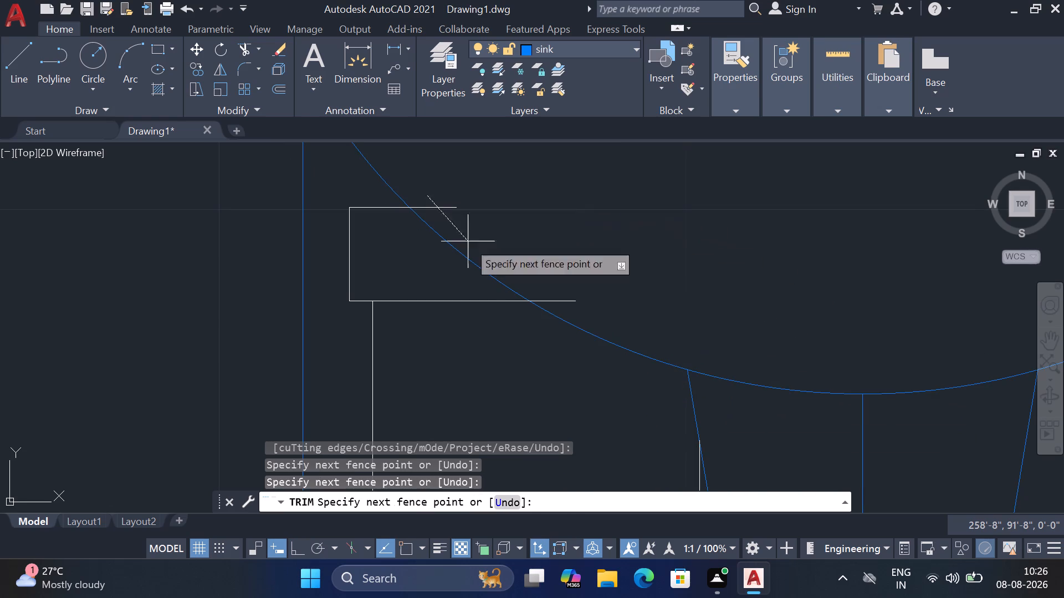
left_click(574, 315)
scroll(511, 218, "down", 4)
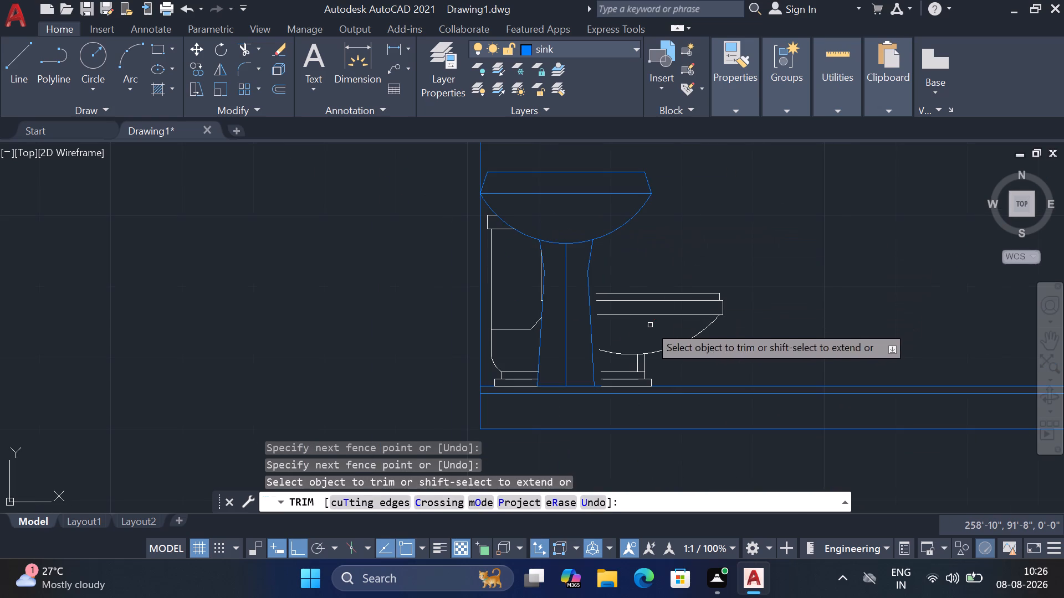
key("Escape")
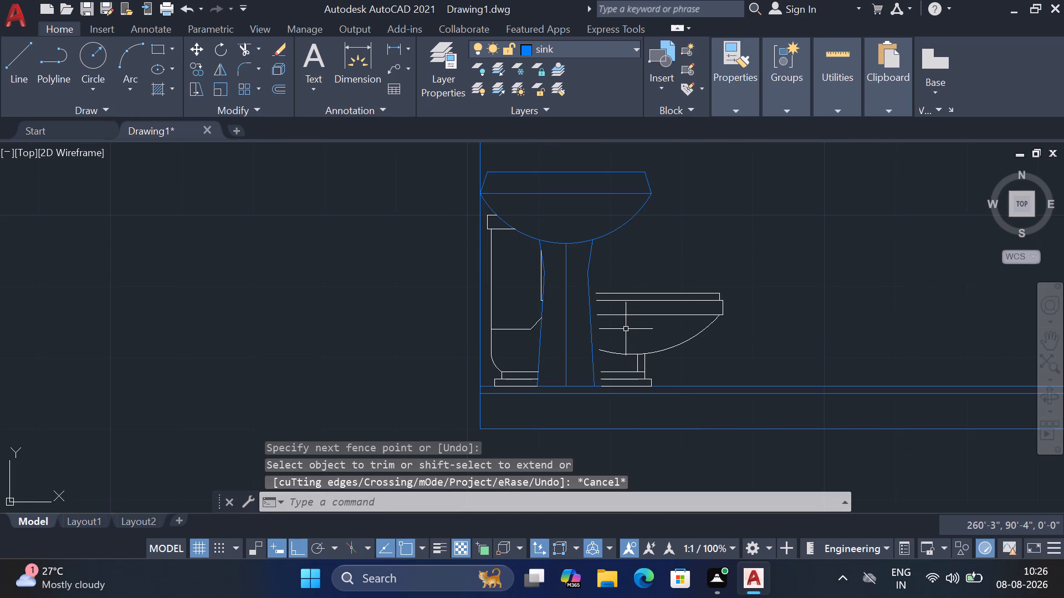
Extend the toilet's seat, bowl and base lines to meet the right edge of the sink pedestal.
type("ex")
key("space")
left_click(607, 271)
left_click(620, 365)
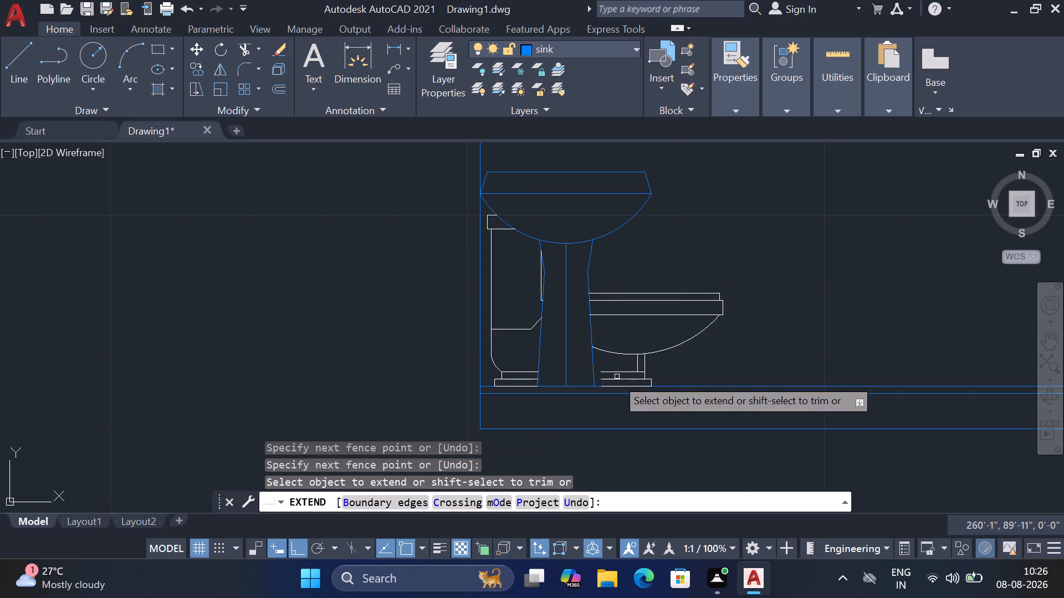
scroll(608, 385, "up", 2)
left_click(606, 346)
left_click(610, 396)
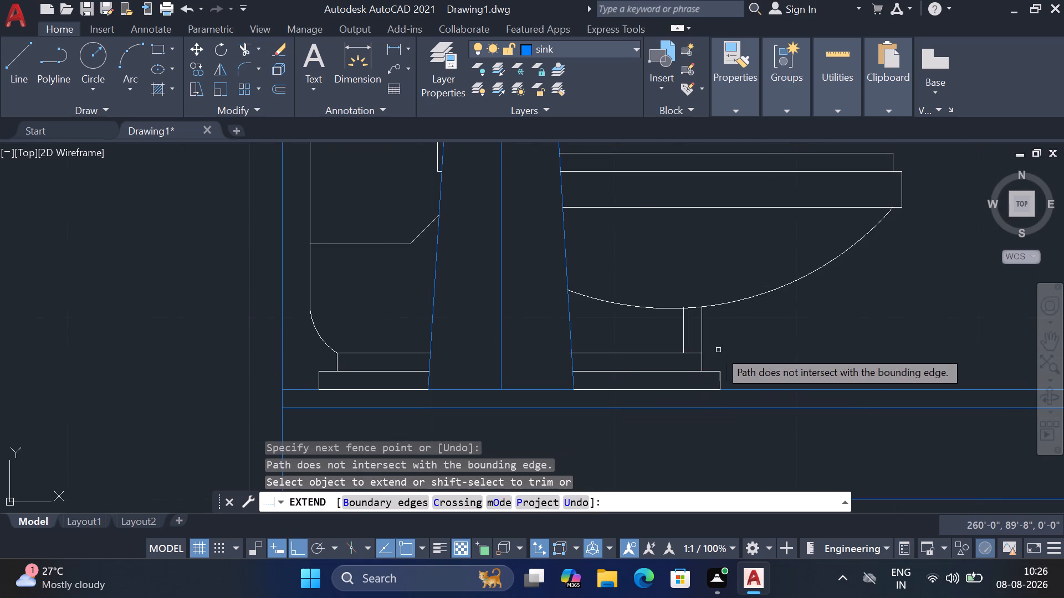
scroll(724, 347, "down", 2)
middle_click_drag(811, 282, 768, 335)
scroll(768, 336, "down", 1)
key("Escape")
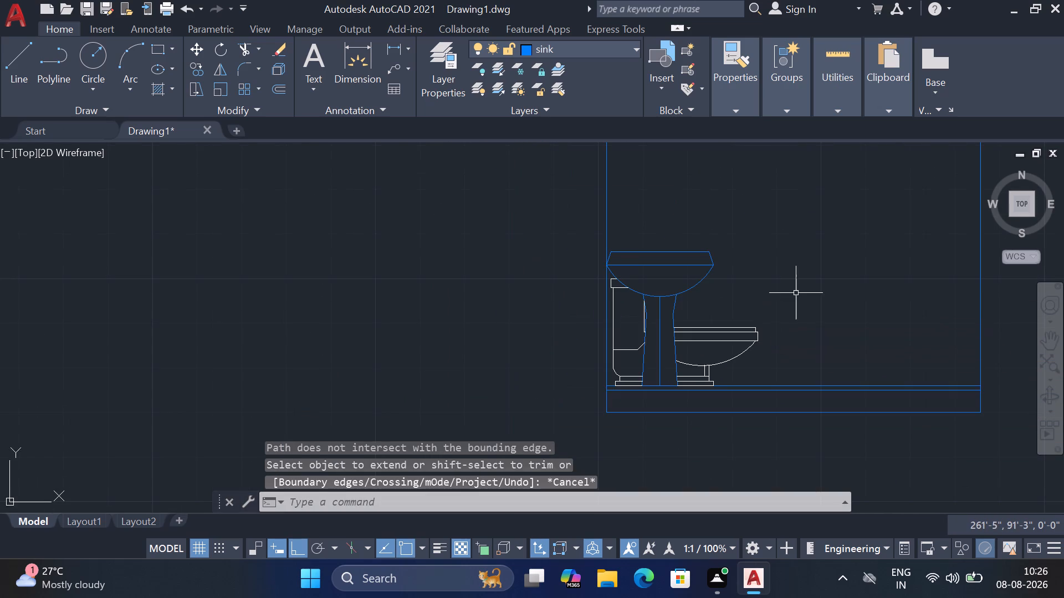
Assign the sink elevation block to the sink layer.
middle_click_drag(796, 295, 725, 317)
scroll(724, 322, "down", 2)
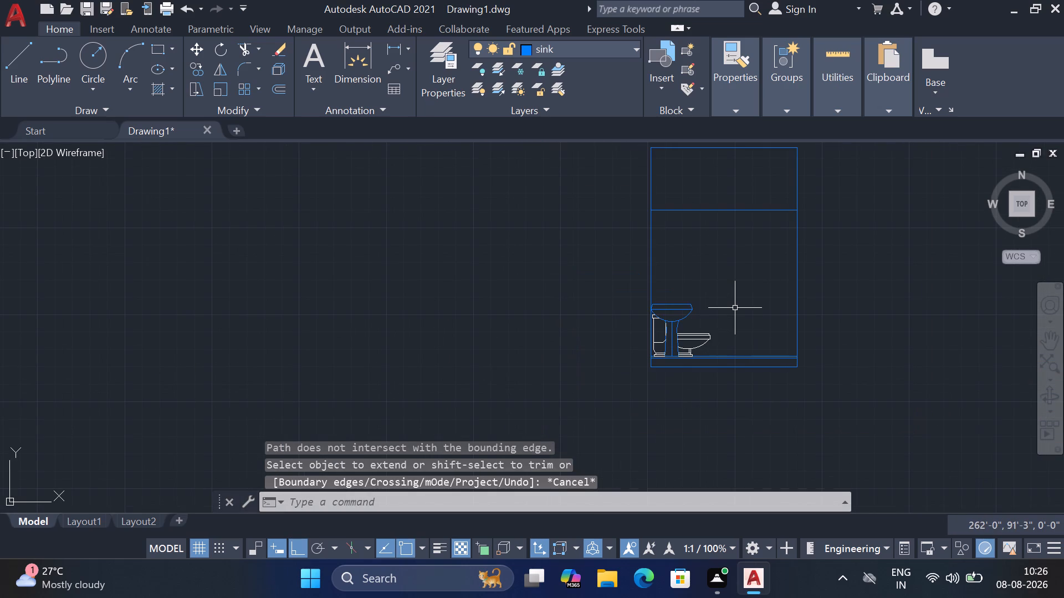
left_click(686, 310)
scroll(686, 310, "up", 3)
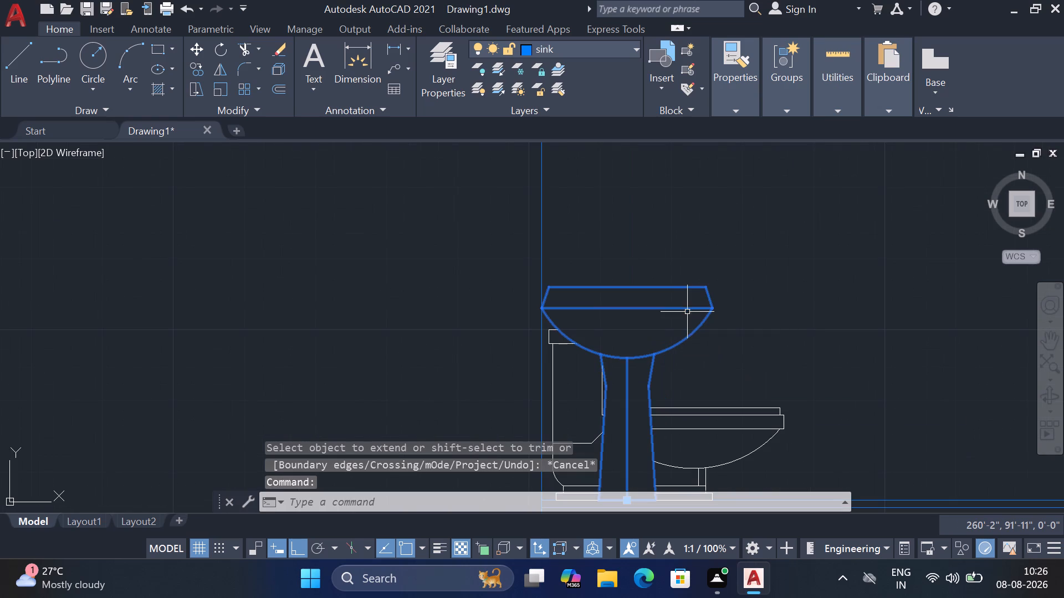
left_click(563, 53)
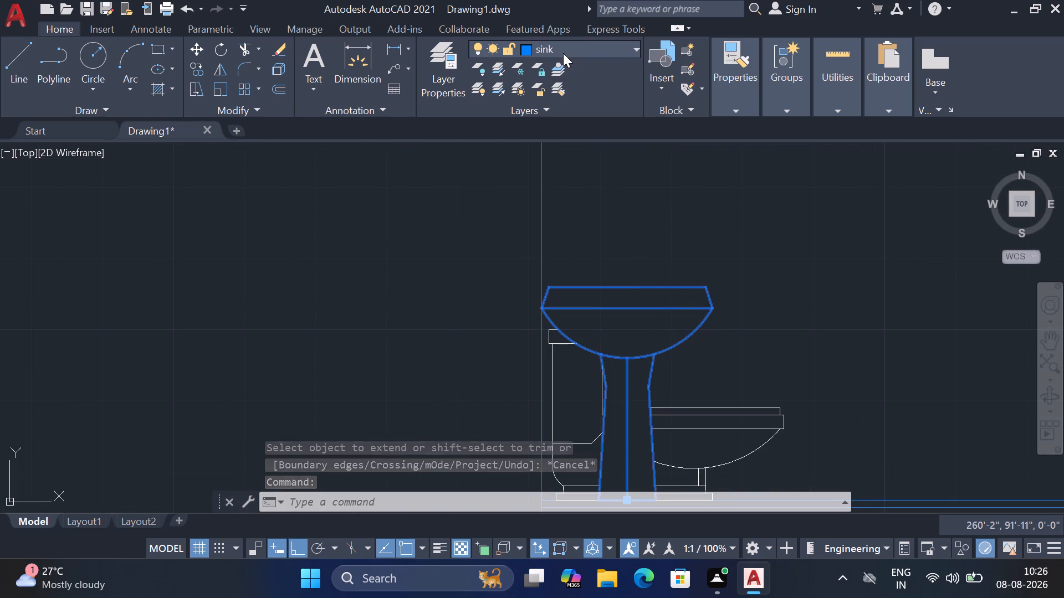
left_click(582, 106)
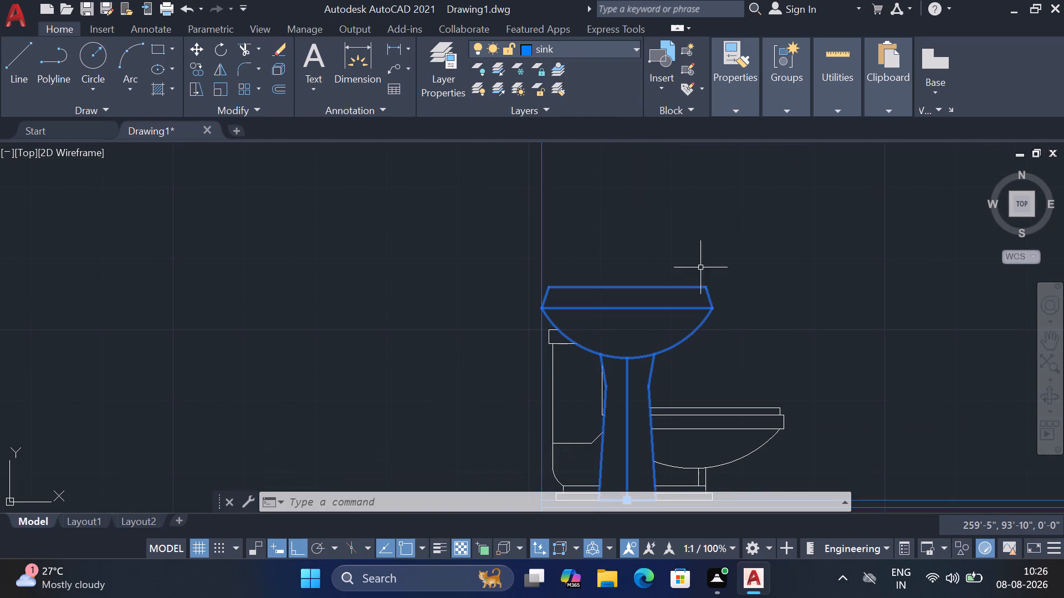
Add the toilet group to the selected sink and assign both to the toilet layer.
left_click_drag(812, 355, 808, 368)
left_click(748, 441)
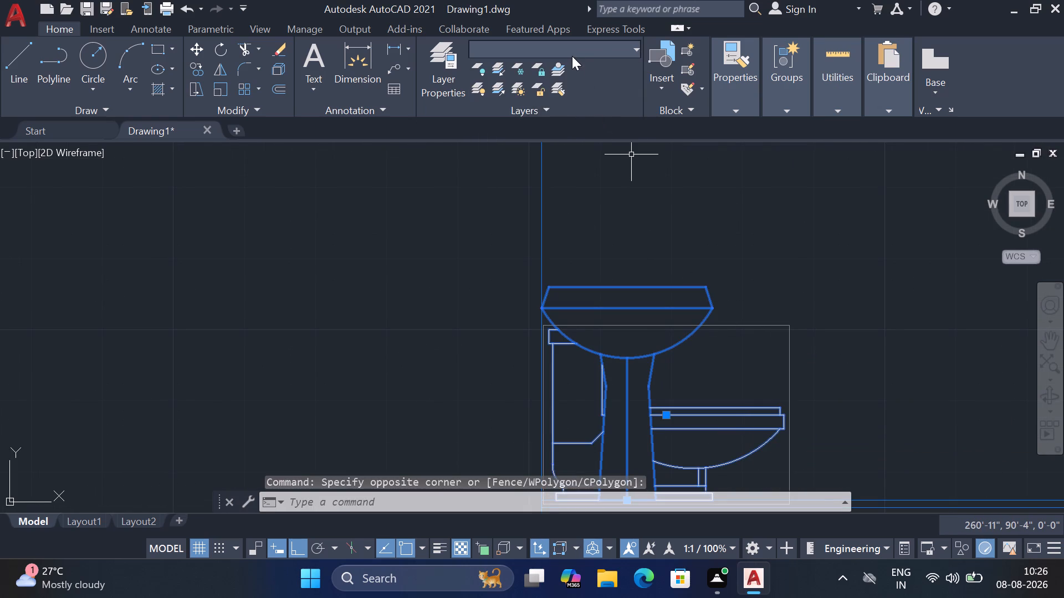
left_click(572, 51)
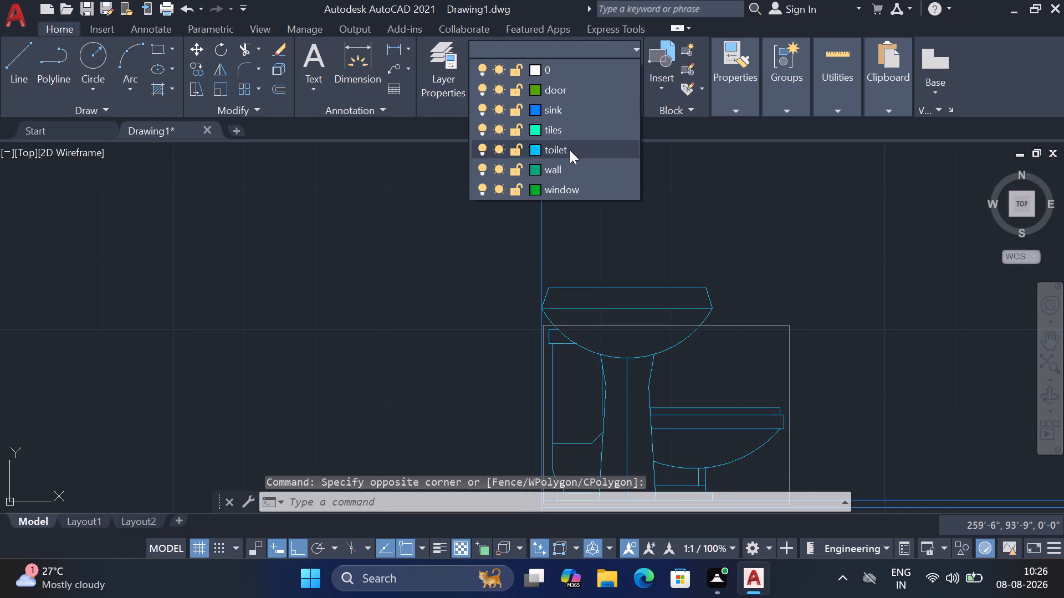
left_click(570, 150)
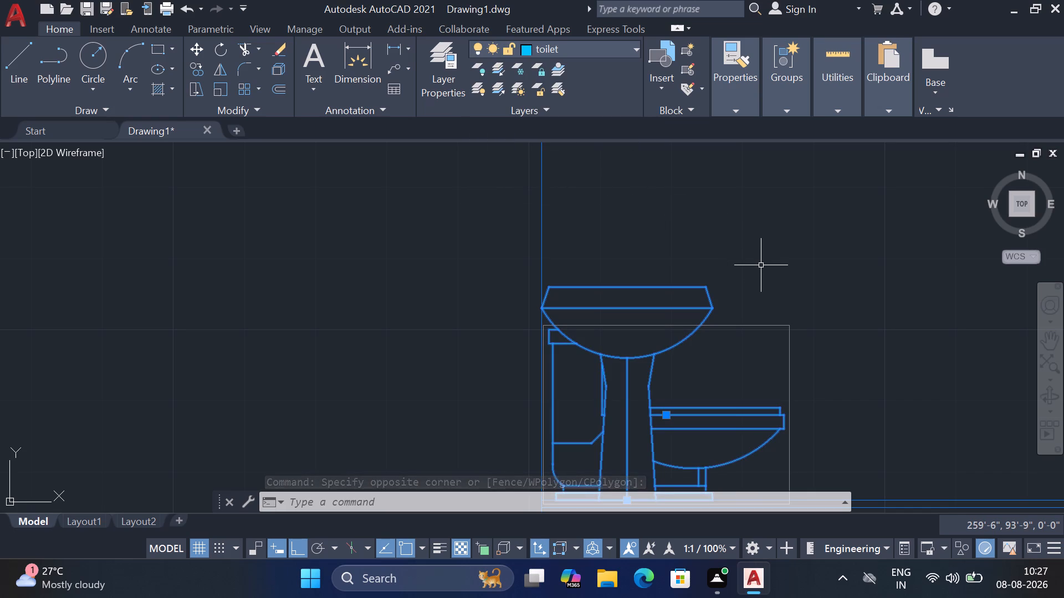
key("Escape")
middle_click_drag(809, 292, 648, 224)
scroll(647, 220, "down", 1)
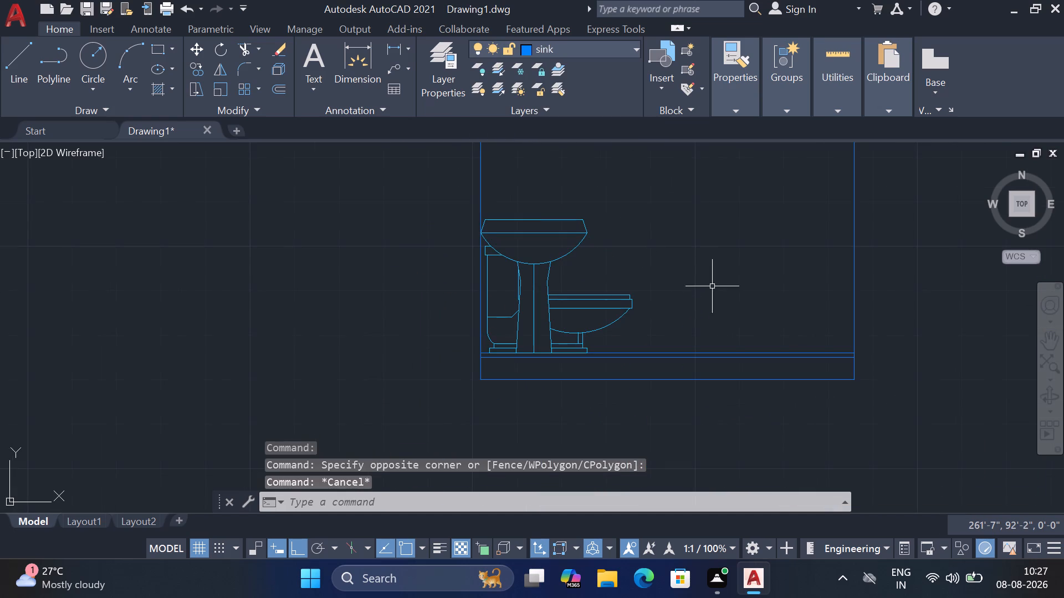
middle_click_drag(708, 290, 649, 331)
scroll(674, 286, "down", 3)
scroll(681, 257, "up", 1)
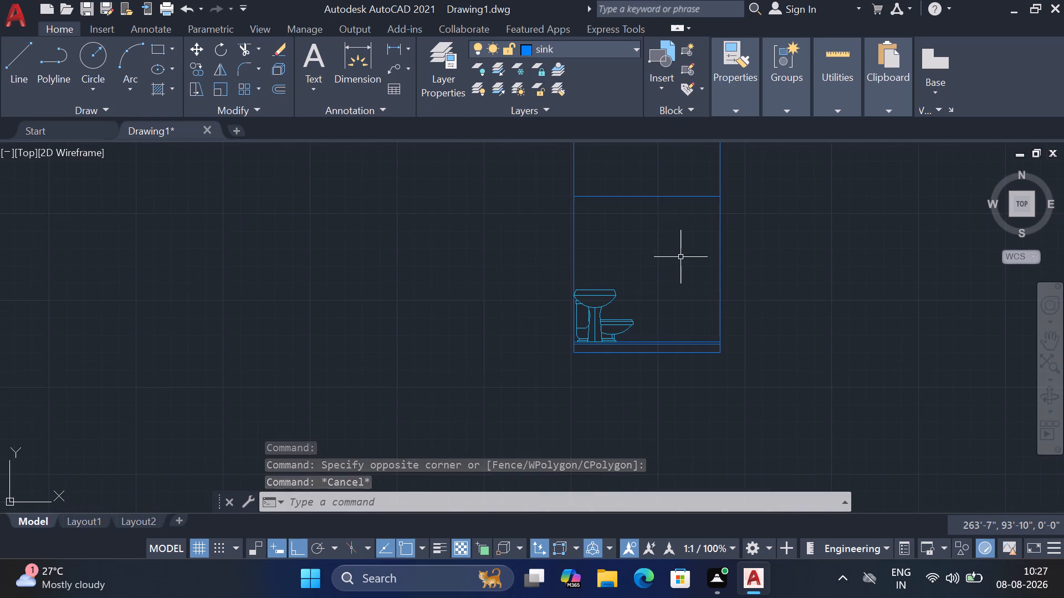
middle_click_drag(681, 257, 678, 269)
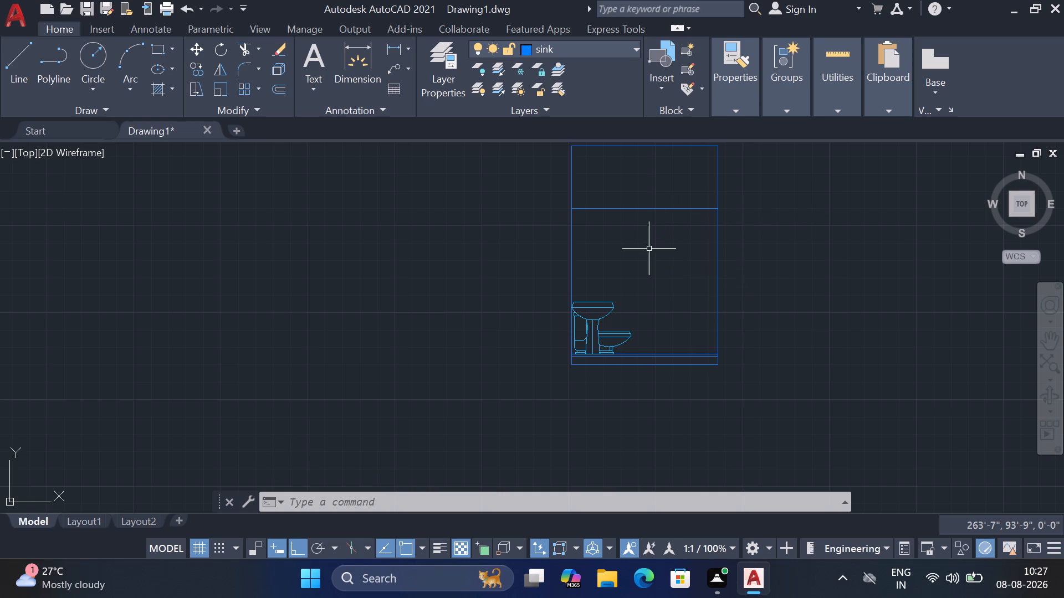
Draw a 2'8" by 7' rectangle for the door beside the bathroom elevation.
middle_click_drag(640, 248, 627, 228)
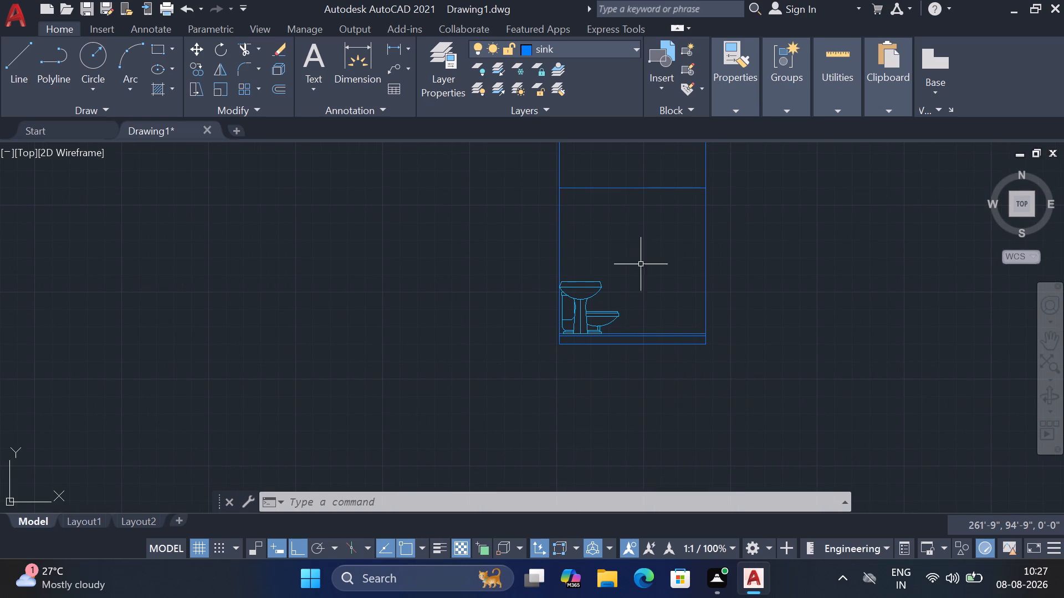
type("re")
key("c")
key("space")
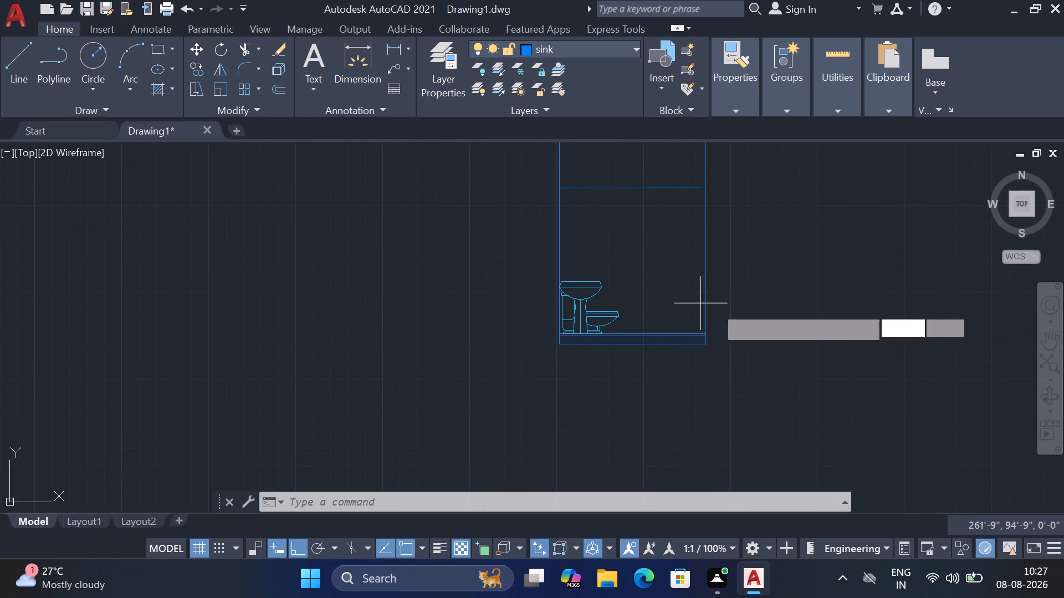
left_click(778, 327)
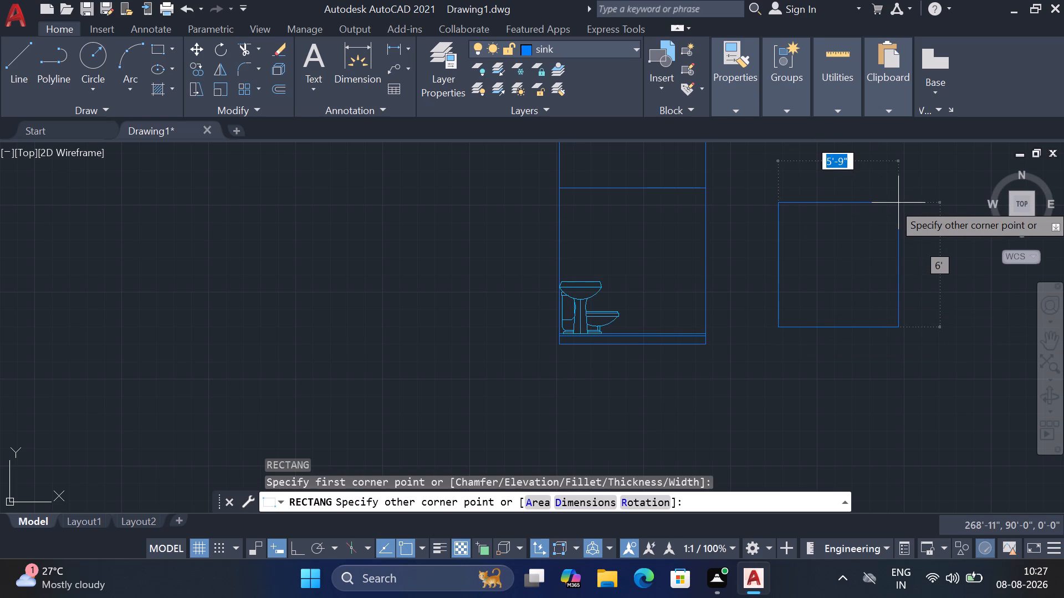
type("2'")
type("8\"")
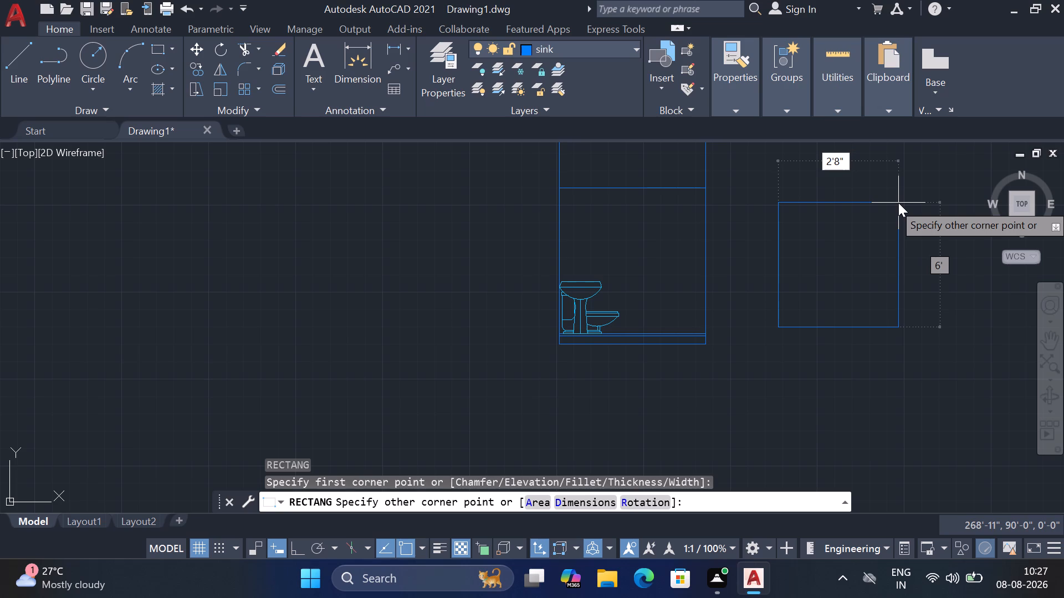
key("comma")
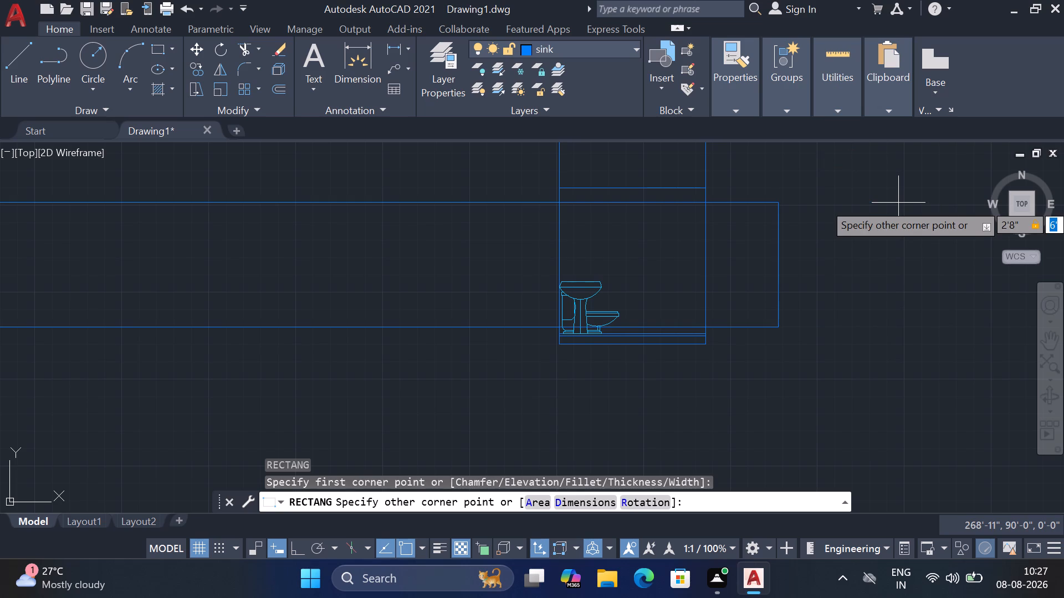
type("7'")
key("Return")
Move the door rectangle by its bottom midpoint onto the elevation's upper floor line, between the toilet and the right wall.
left_click_drag(869, 167, 861, 172)
left_click(809, 206)
key("m")
key("space")
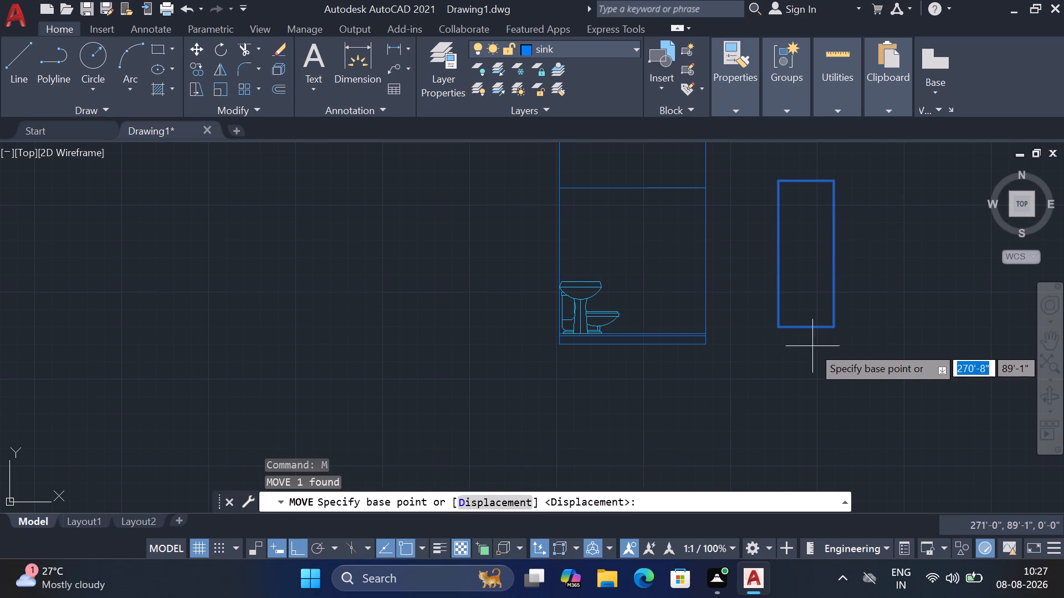
scroll(812, 330, "up", 2)
left_click(797, 323)
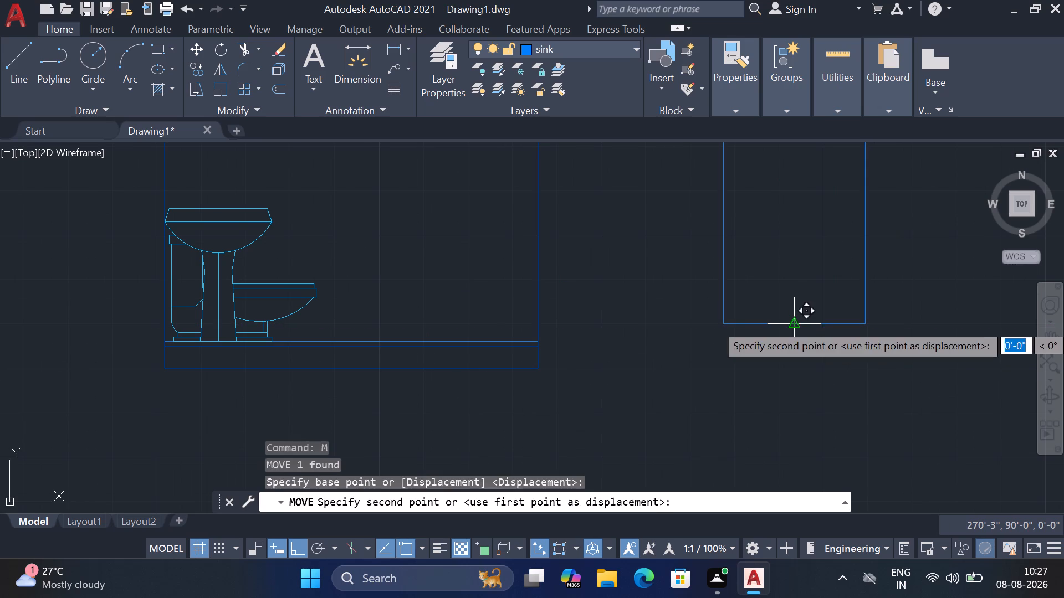
scroll(780, 330, "down", 2)
scroll(607, 327, "up", 2)
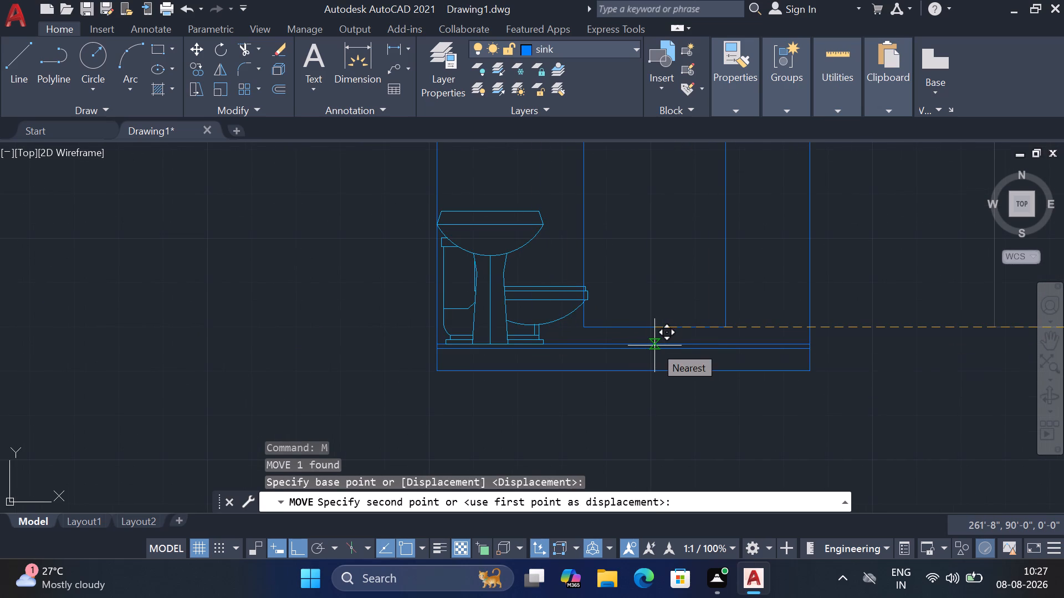
left_click(654, 346)
Trim the door's left edge where it passes behind the toilet seat and the upper curve of the bowl.
scroll(697, 334, "down", 3)
scroll(713, 253, "up", 1)
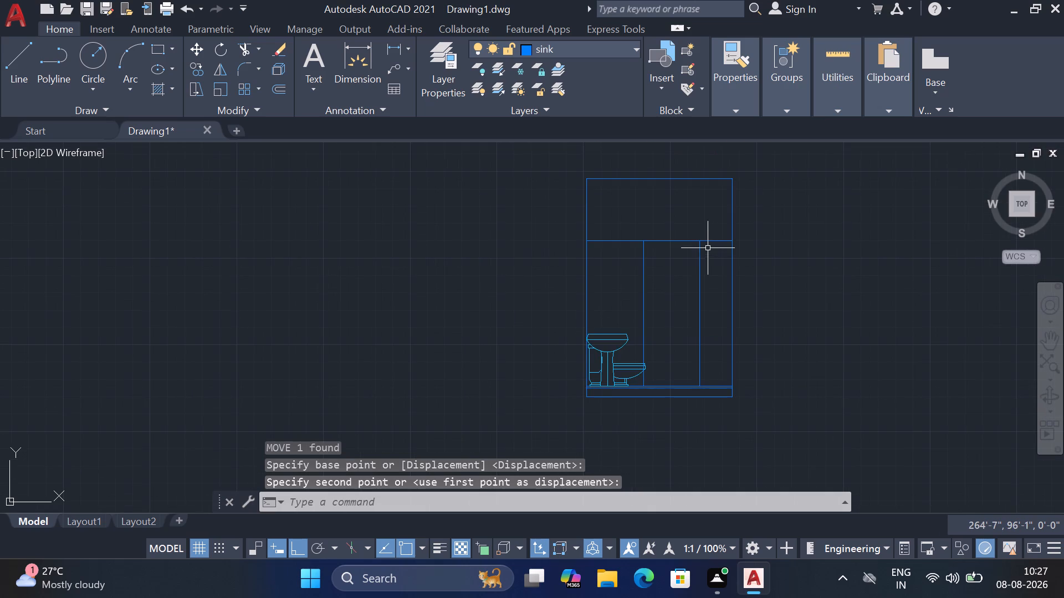
scroll(652, 371, "up", 4)
scroll(595, 362, "up", 1)
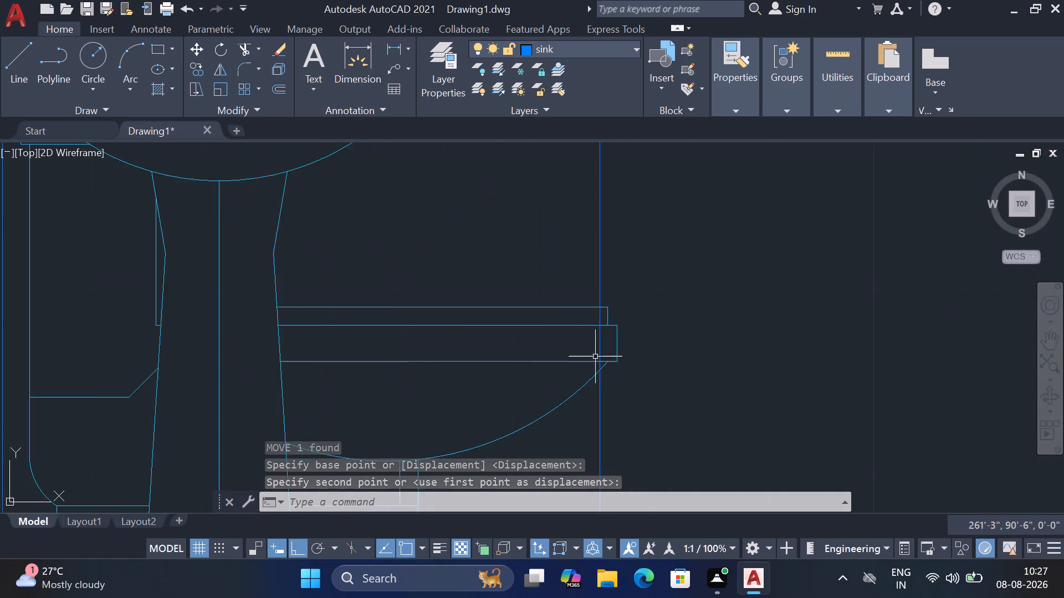
scroll(595, 356, "up", 1)
type("tr")
key("space")
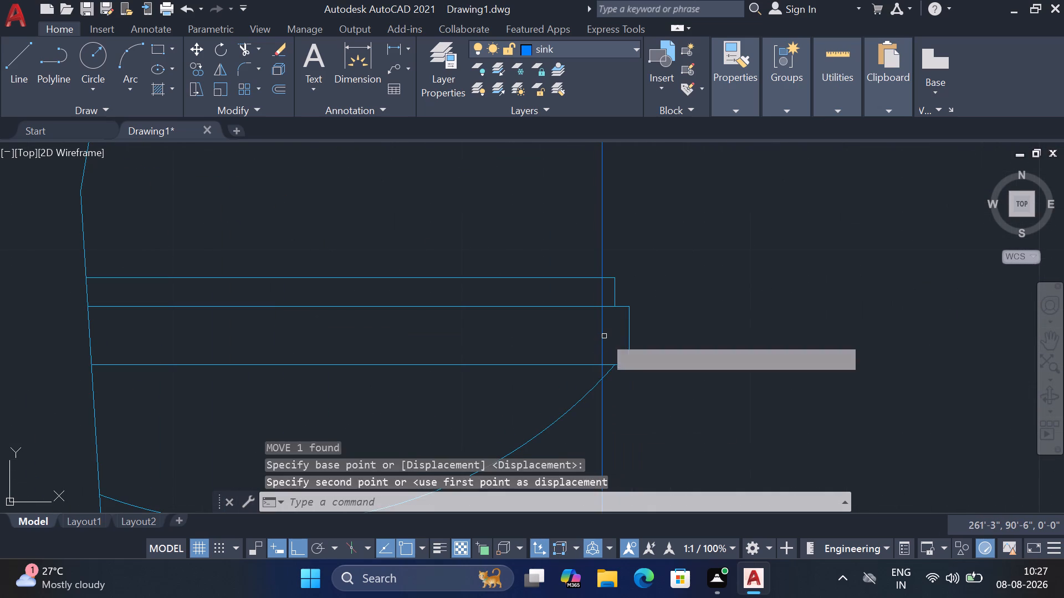
left_click(604, 334)
left_click(574, 330)
left_click(606, 329)
left_click(607, 297)
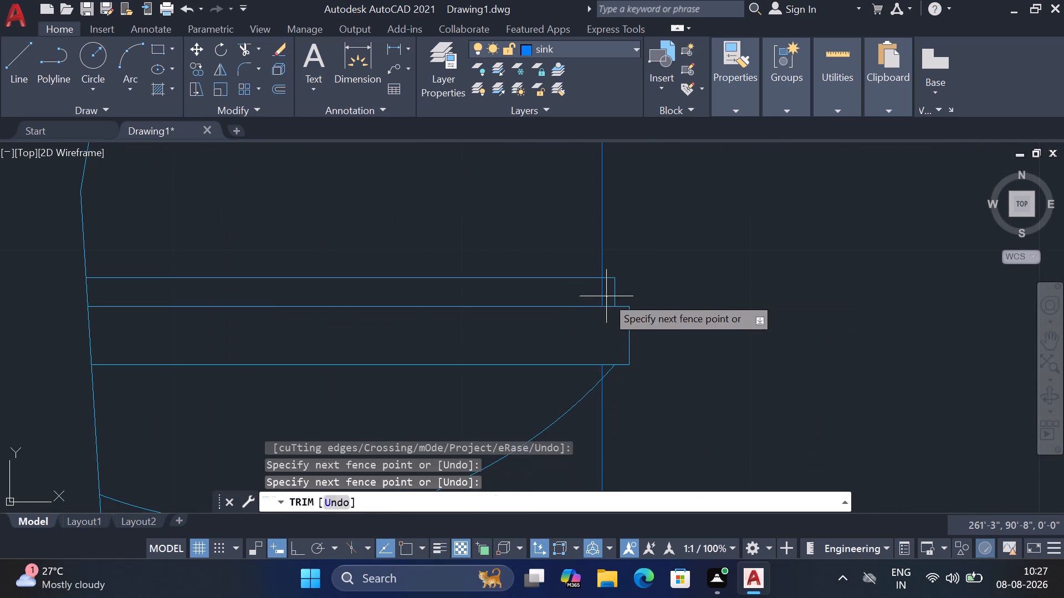
left_click(560, 286)
scroll(644, 282, "down", 1)
scroll(613, 338, "up", 3)
left_click(642, 338)
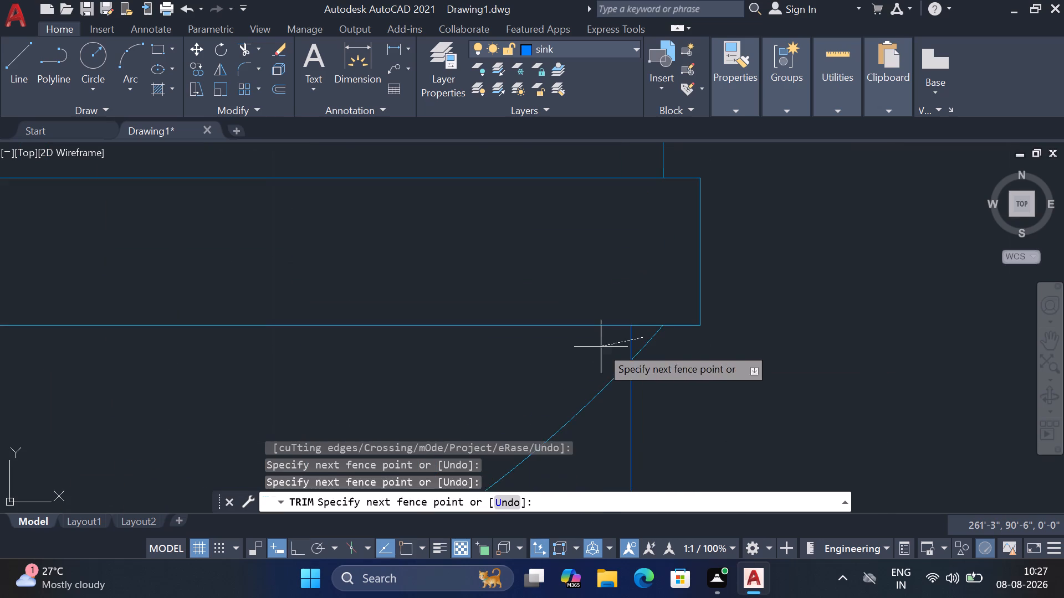
left_click(591, 349)
scroll(612, 343, "down", 3)
scroll(751, 329, "down", 3)
middle_click_drag(828, 308, 743, 376)
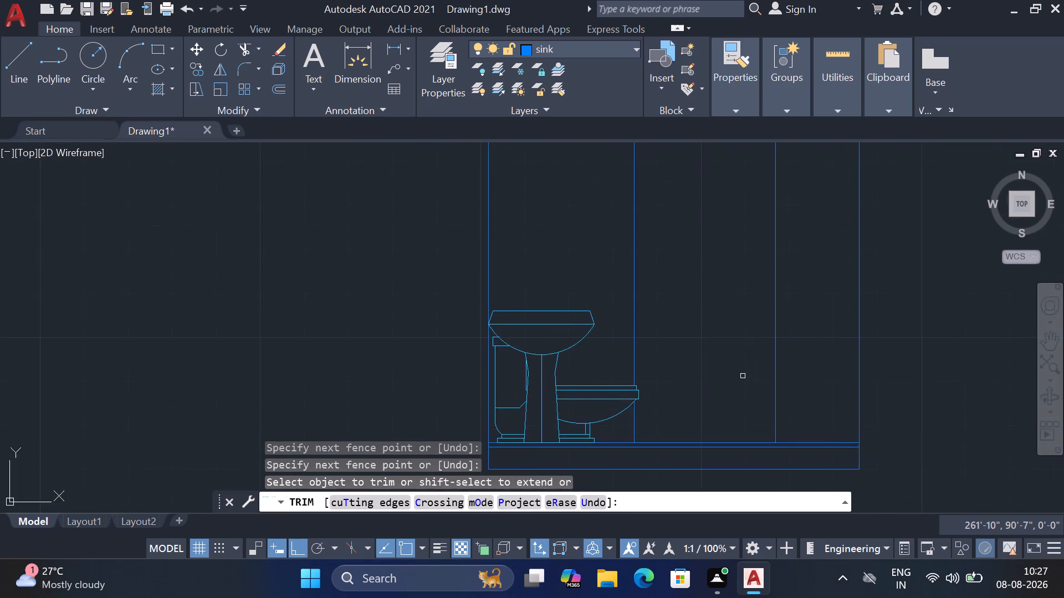
scroll(737, 372, "down", 1)
middle_click_drag(758, 288, 698, 332)
key("Escape")
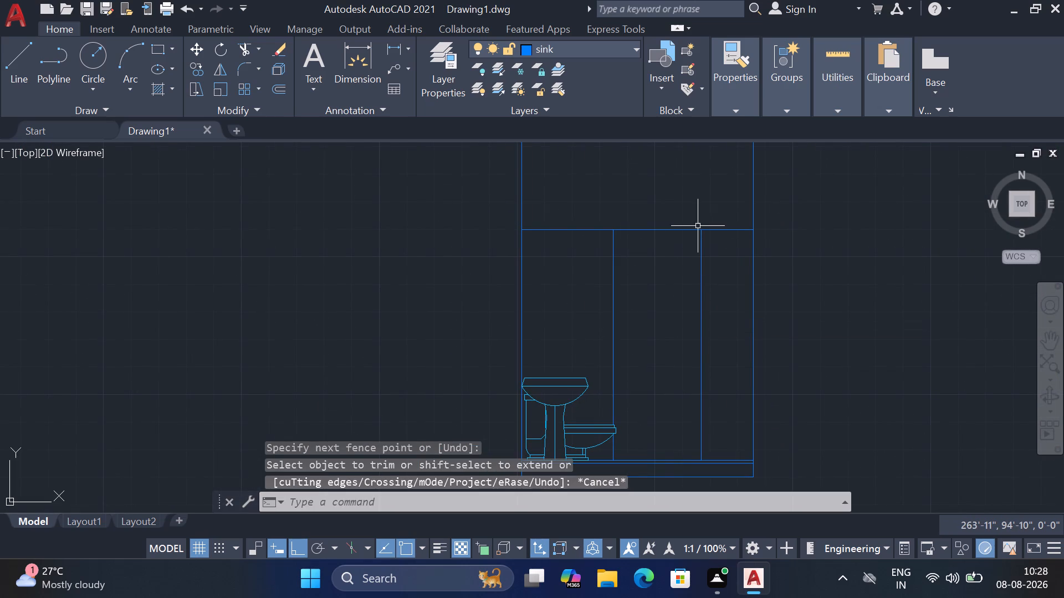
Offset the horizontal line at the door head 2" downward and both side wall lines 2" inward.
left_click(738, 229)
key("Escape")
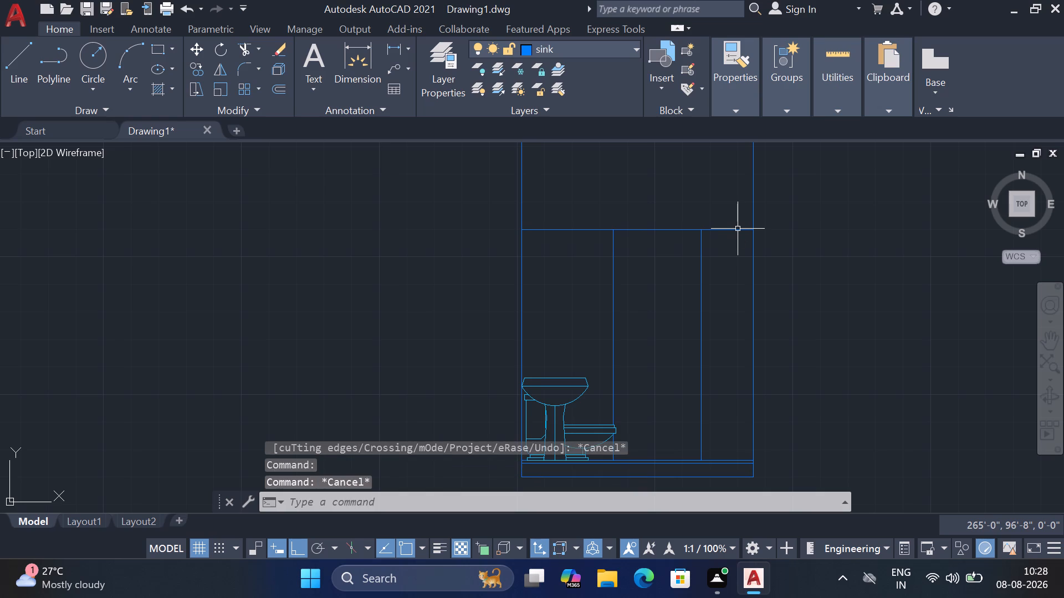
key("o")
key("Return")
type("2\"")
key("Return")
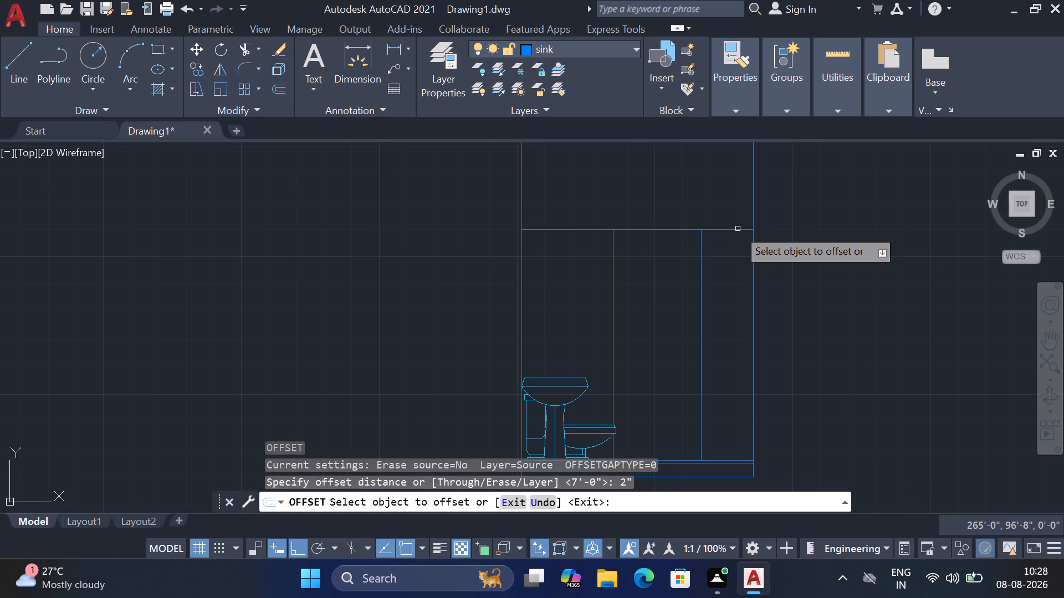
left_click(730, 230)
left_click(724, 268)
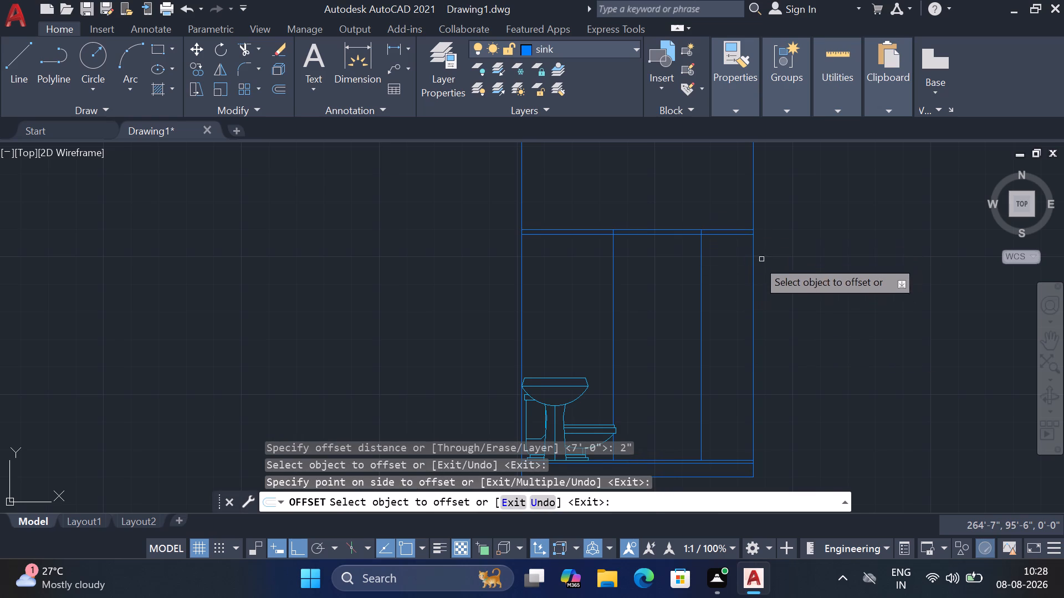
left_click(753, 261)
left_click(726, 263)
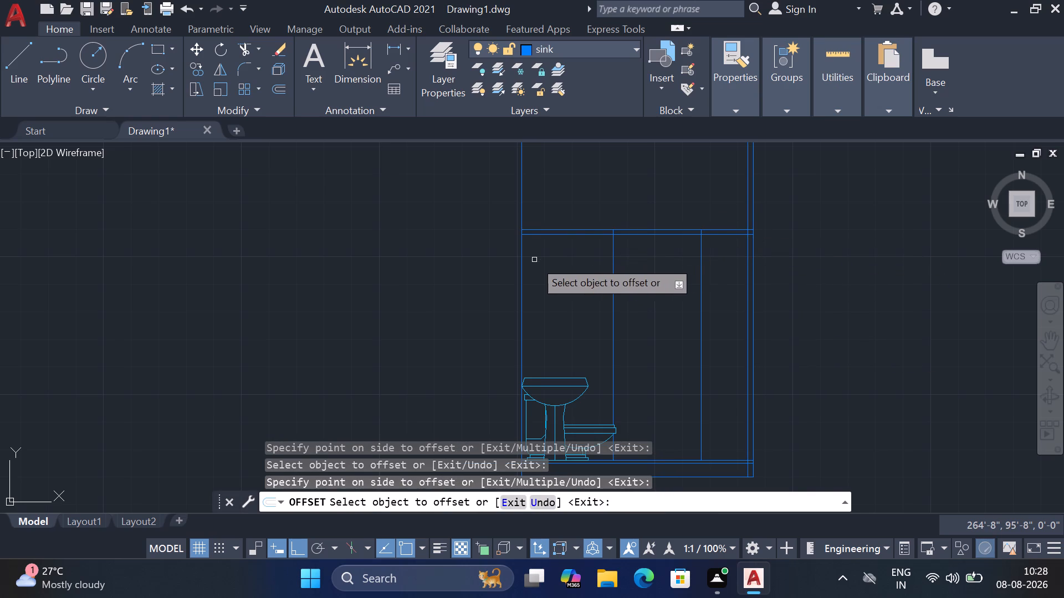
left_click(520, 260)
left_click(546, 264)
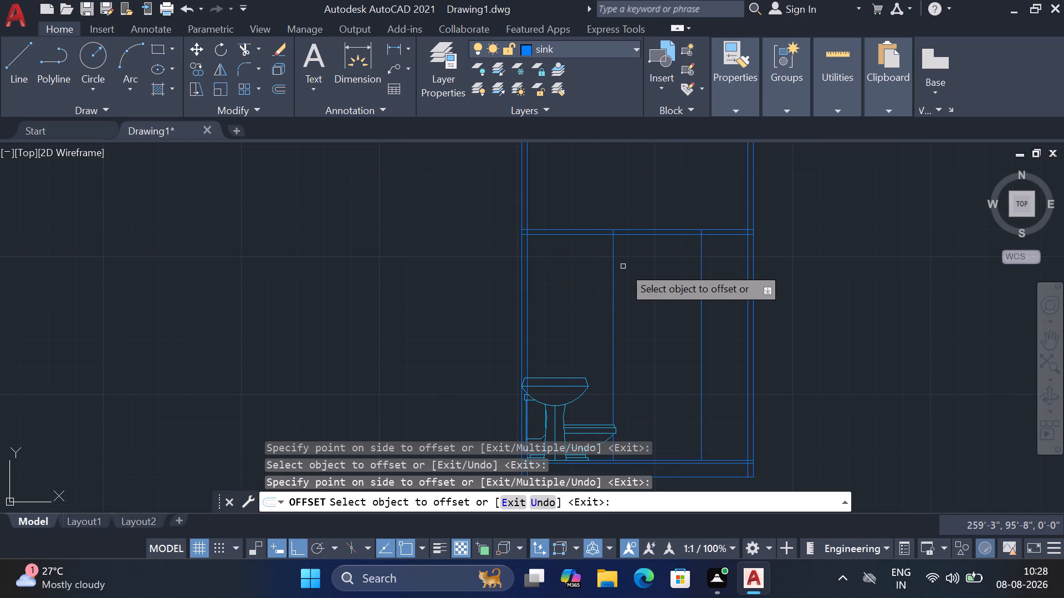
Offset the door rectangle 2" outward and 2" inward to form the frame outlines.
left_click(613, 261)
left_click(584, 261)
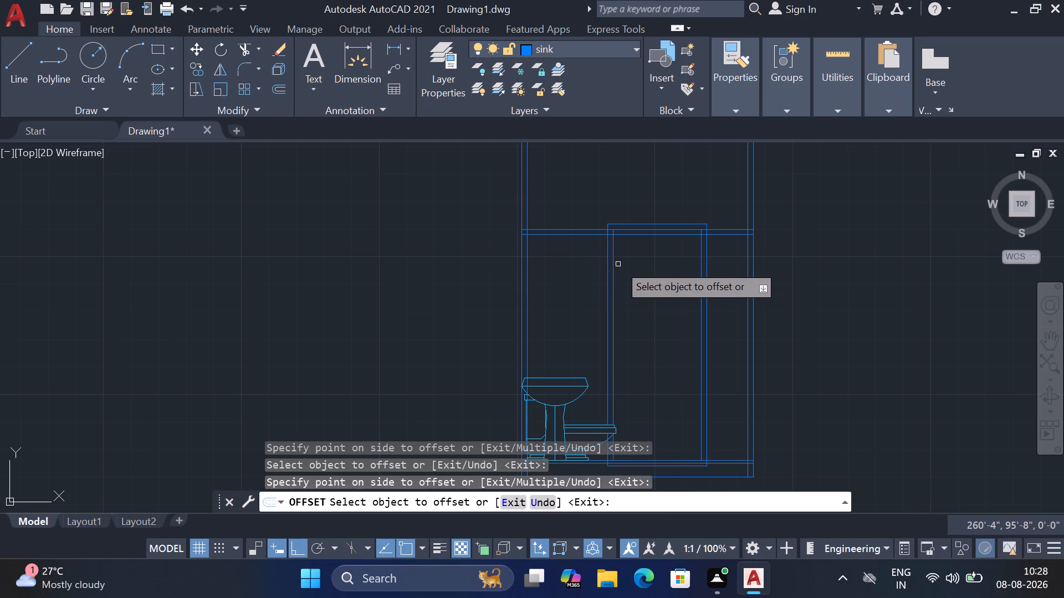
left_click(612, 257)
left_click(642, 261)
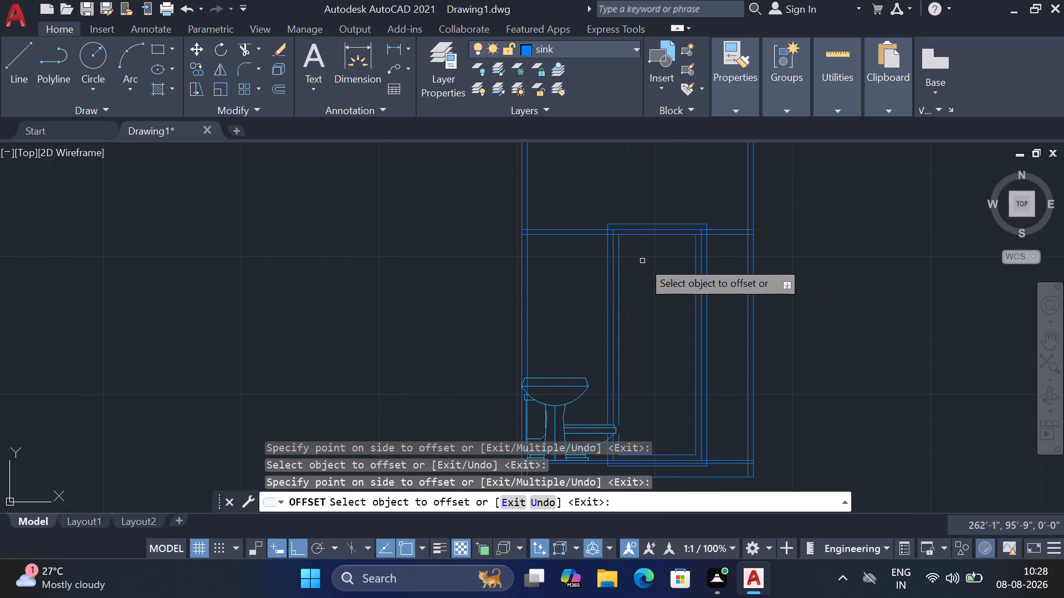
key("Escape")
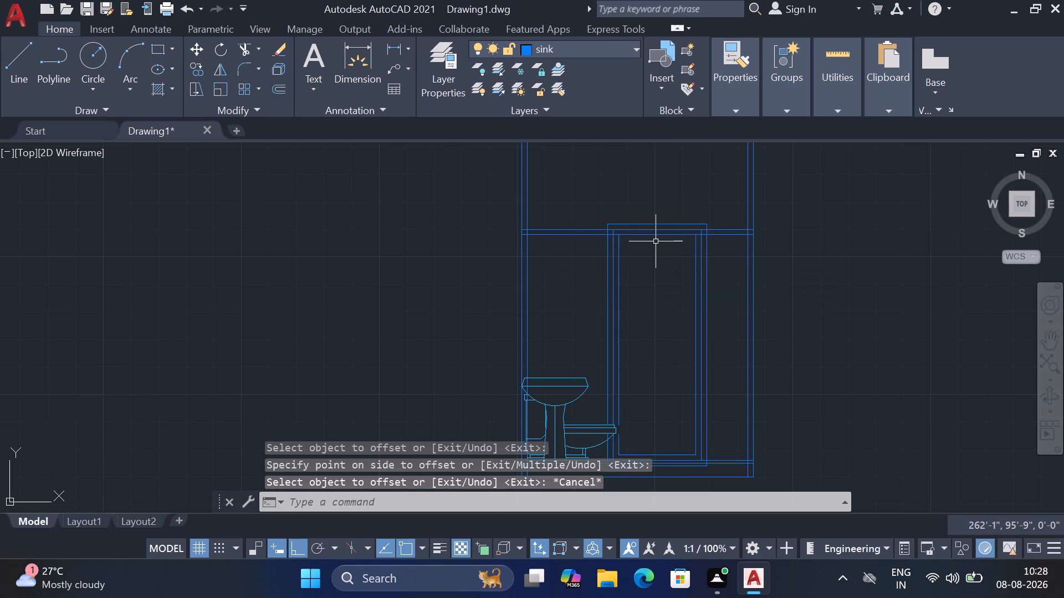
Trim away the outer frame outline where it projects above the horizontal line at the door head.
scroll(656, 232, "up", 1)
type("tr")
key("space")
scroll(702, 223, "up", 1)
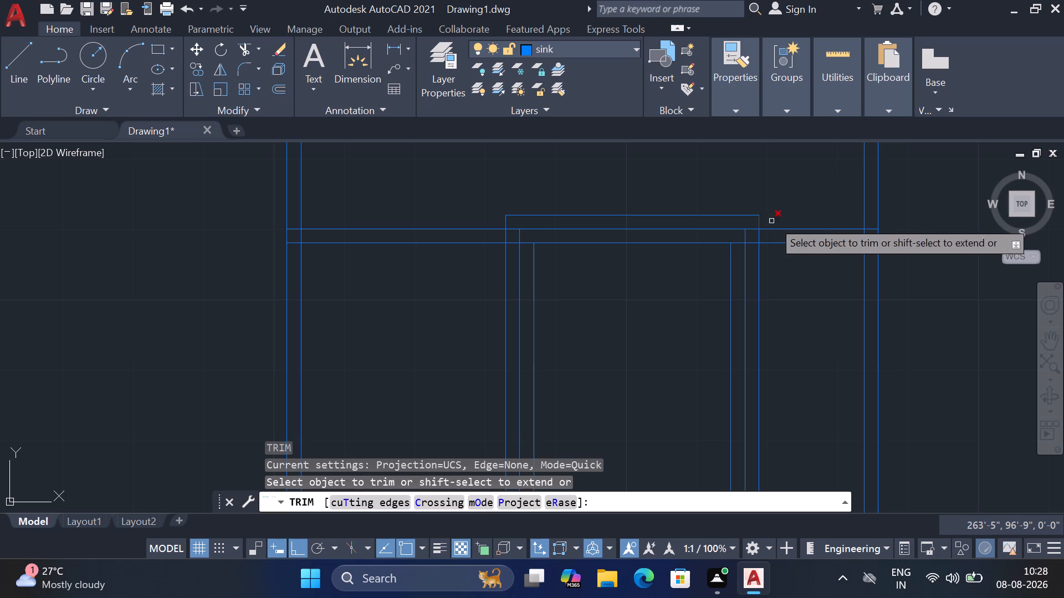
left_click(779, 218)
left_click(479, 218)
left_click(562, 215)
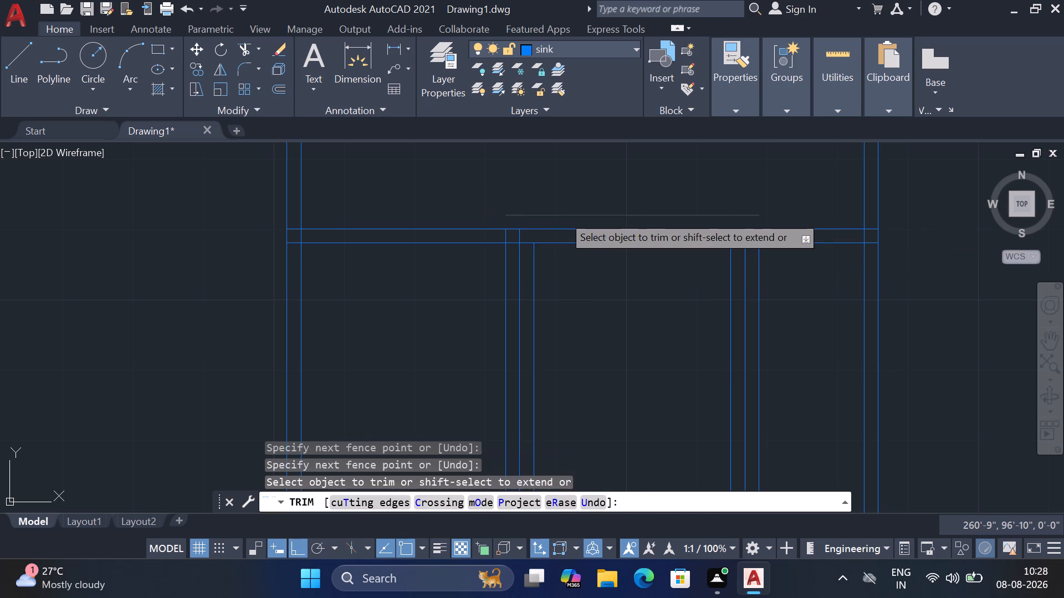
Trim the door-head lines inside the right wall strip and clear the overlapping lines at the door frame's upper right corner.
scroll(783, 230, "down", 1)
scroll(841, 230, "up", 3)
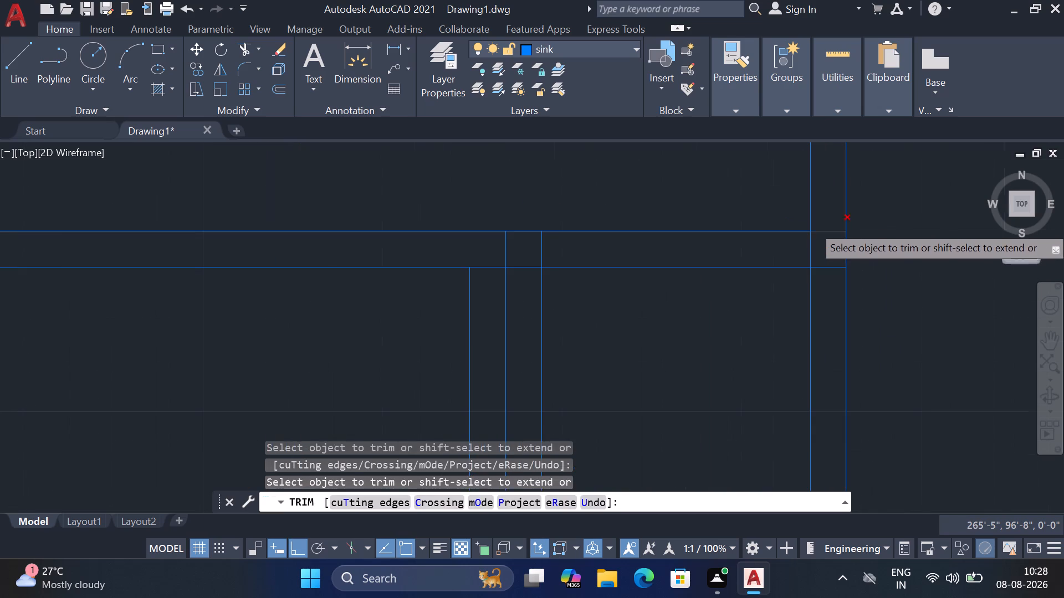
left_click(833, 208)
left_click(831, 286)
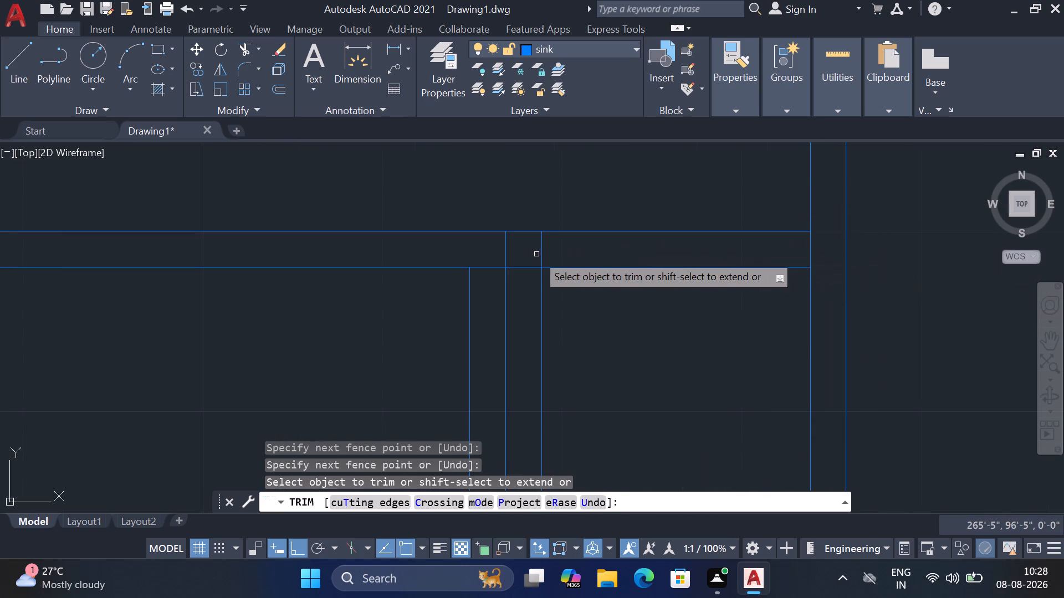
left_click_drag(534, 252, 540, 252)
left_click(643, 244)
left_click(500, 252)
left_click(478, 305)
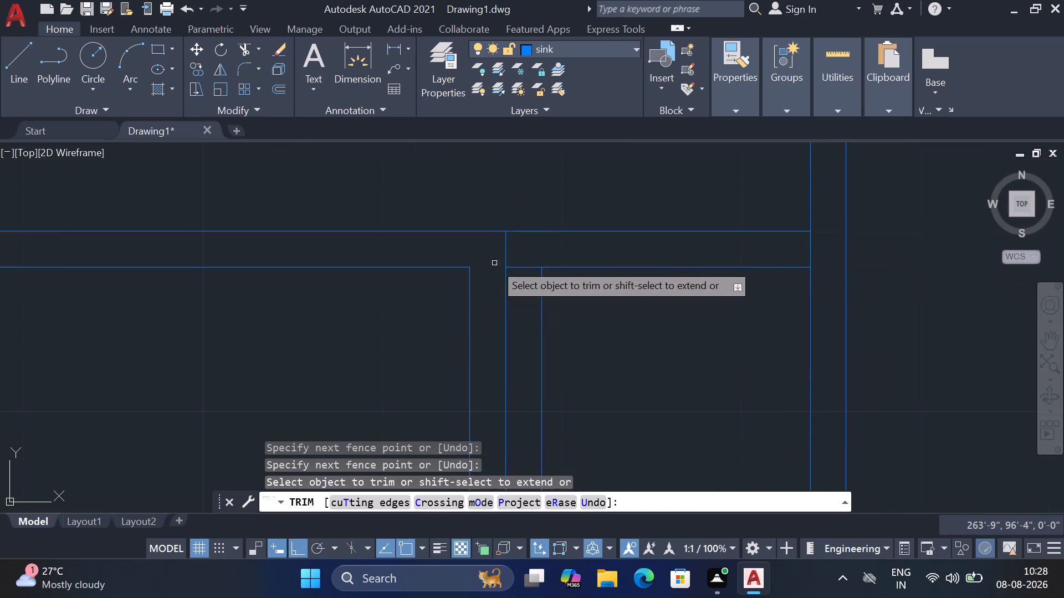
left_click_drag(534, 251, 536, 259)
left_click(533, 300)
scroll(666, 171, "down", 3)
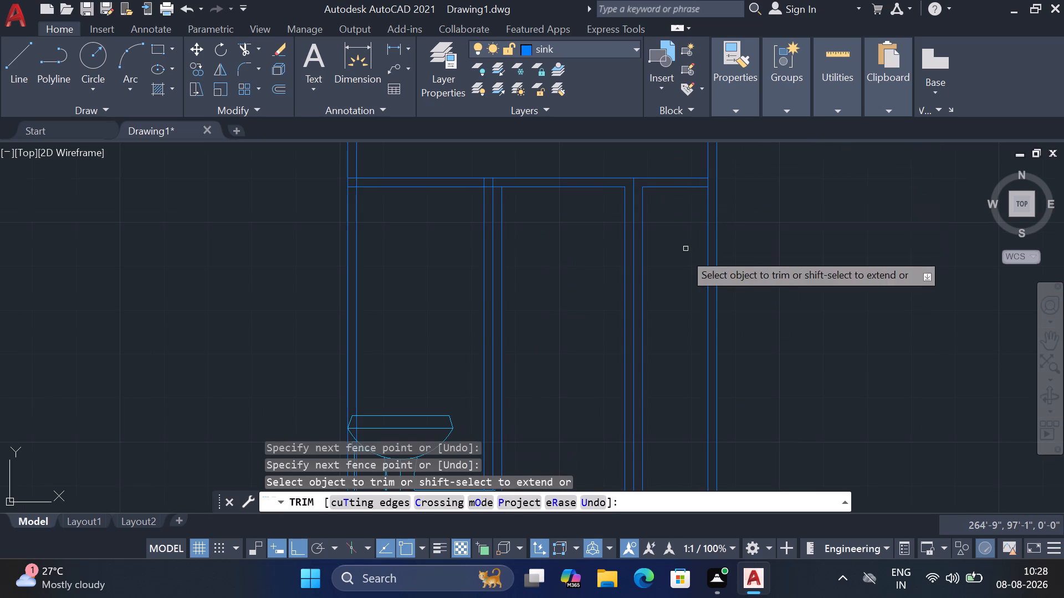
Trim the two floor lines where they cross the 2" strip along the right wall.
middle_click_drag(667, 352, 637, 169)
scroll(673, 362, "up", 3)
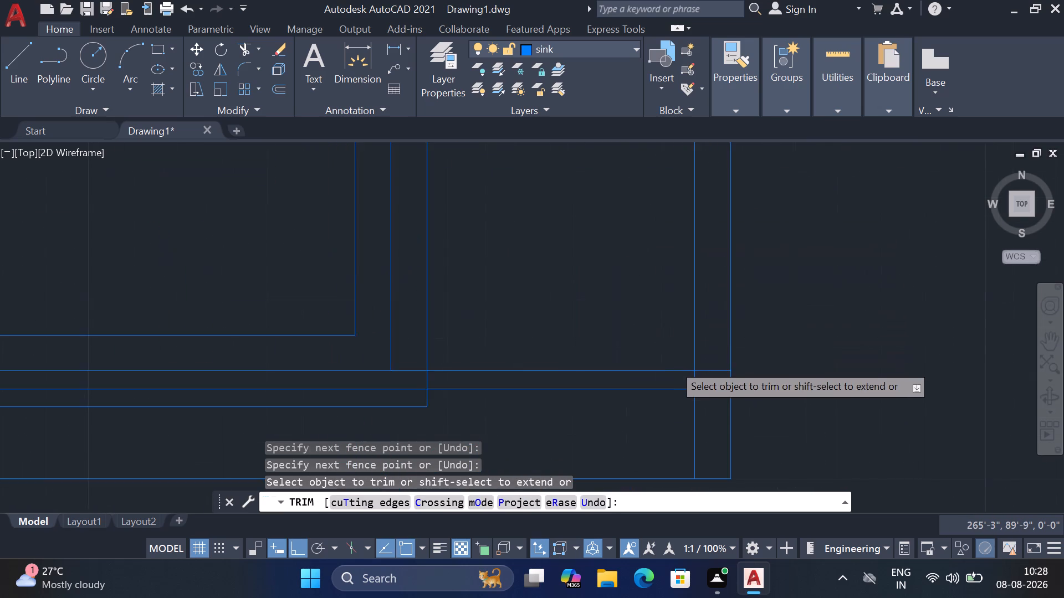
scroll(673, 364, "up", 1)
left_click_drag(741, 347, 740, 379)
left_click(731, 452)
left_click(718, 362)
scroll(741, 350, "down", 2)
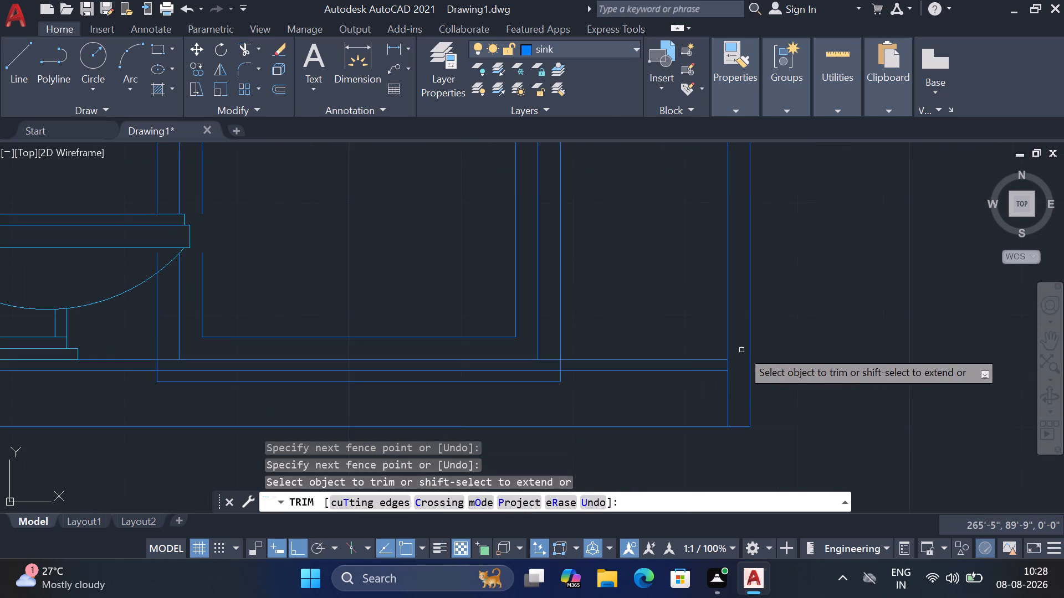
Trim away the door's outer frame outline where it projects below the upper floor line.
left_click(528, 383)
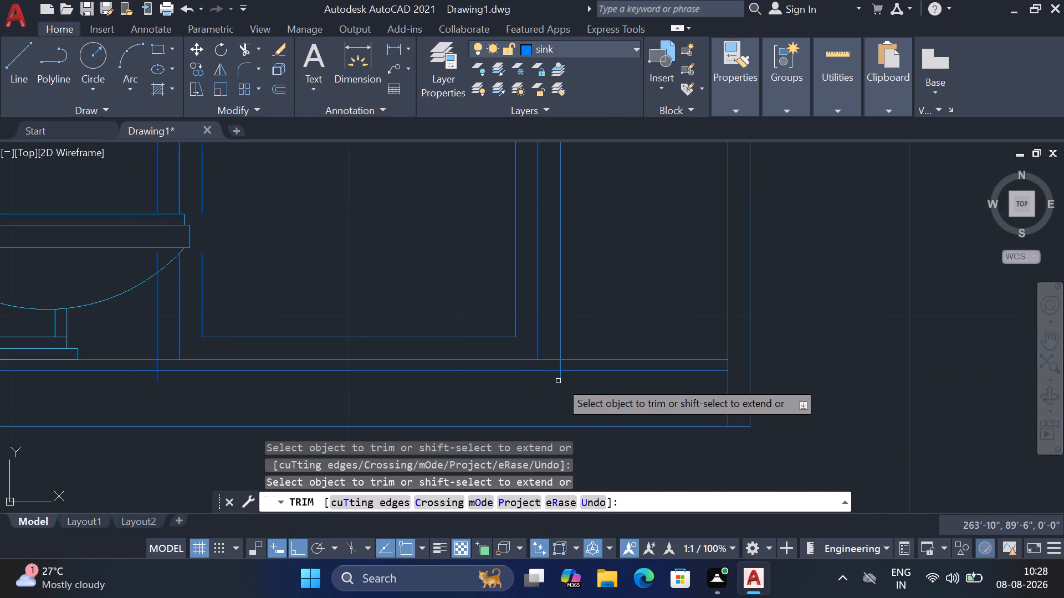
left_click(564, 380)
left_click(548, 380)
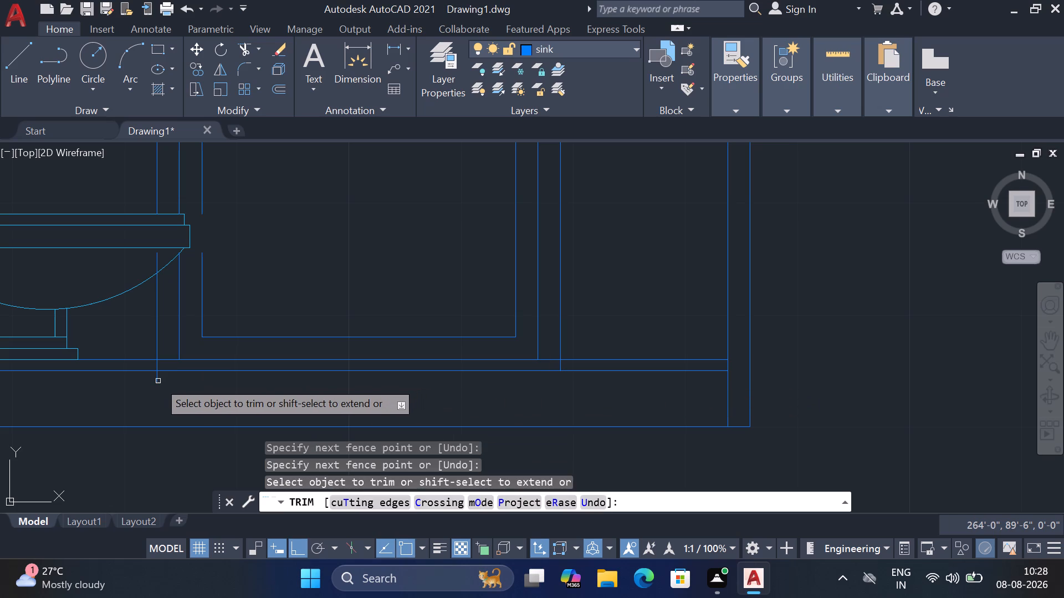
left_click(157, 381)
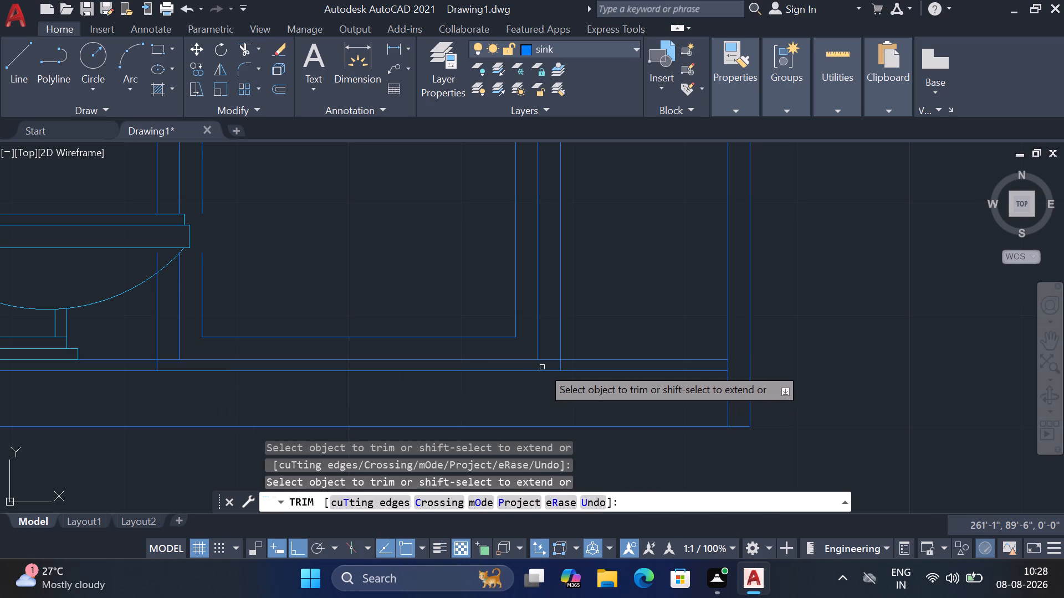
left_click(562, 365)
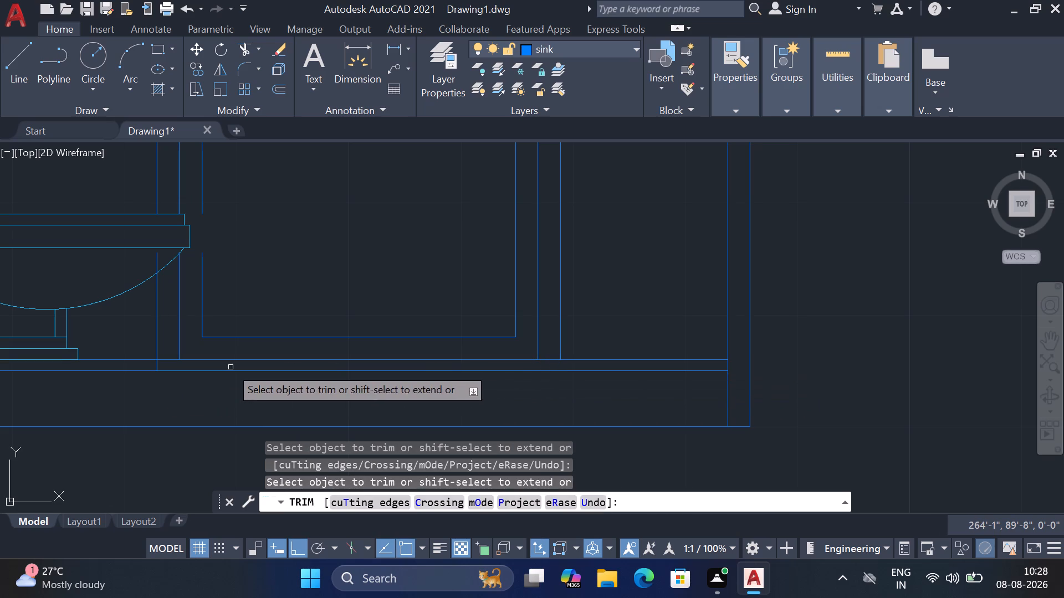
left_click(156, 365)
Close the gap in the door's inner outline beside the toilet seat and trim the frame line crossing the toilet bowl.
middle_click_drag(309, 285, 459, 395)
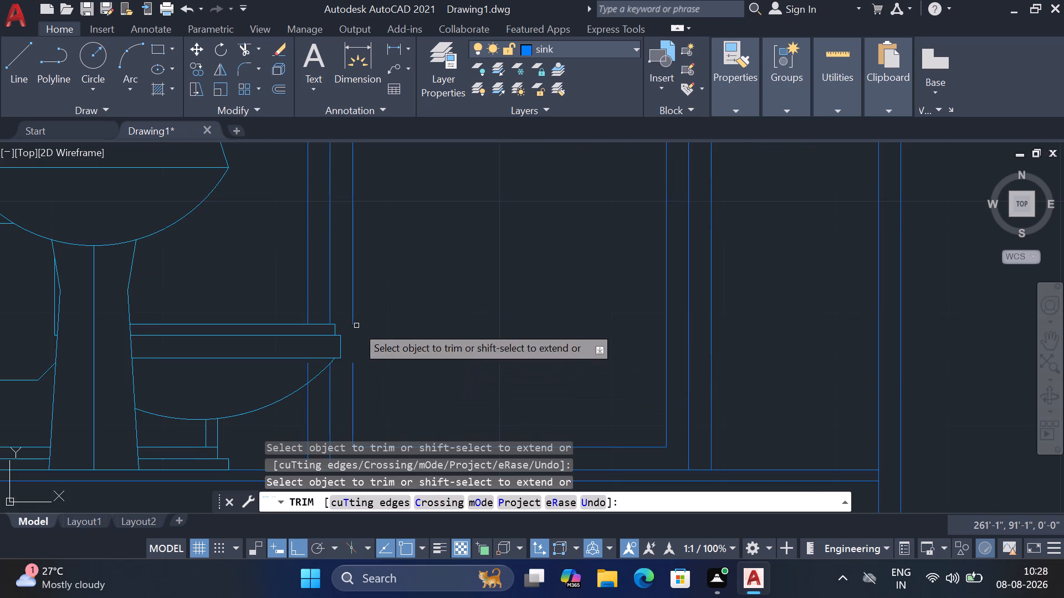
middle_click_drag(356, 326, 373, 264)
left_click(370, 245, "shift")
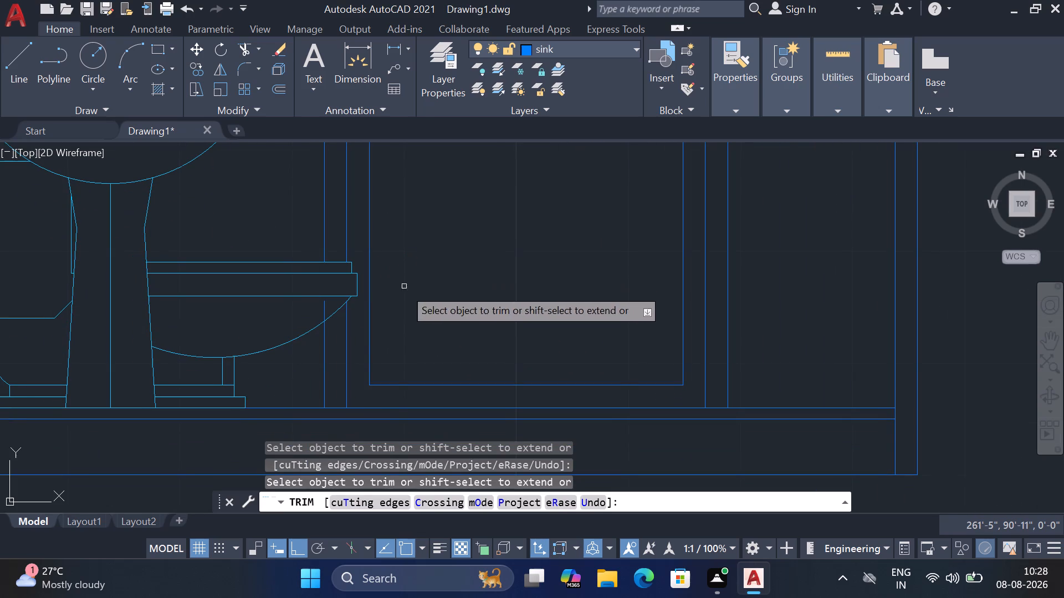
scroll(340, 310, "up", 1)
left_click(314, 305, "shift")
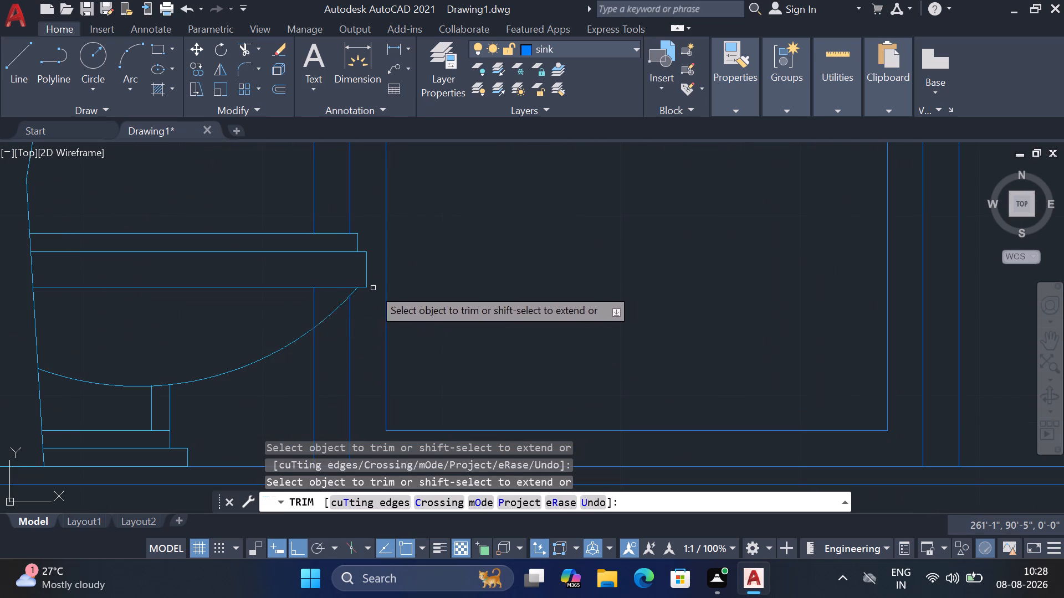
Trim the overlapping door-head and frame lines at the door frame's upper left corner.
scroll(469, 276, "down", 3)
middle_click_drag(510, 231, 516, 383)
middle_click_drag(509, 226, 510, 289)
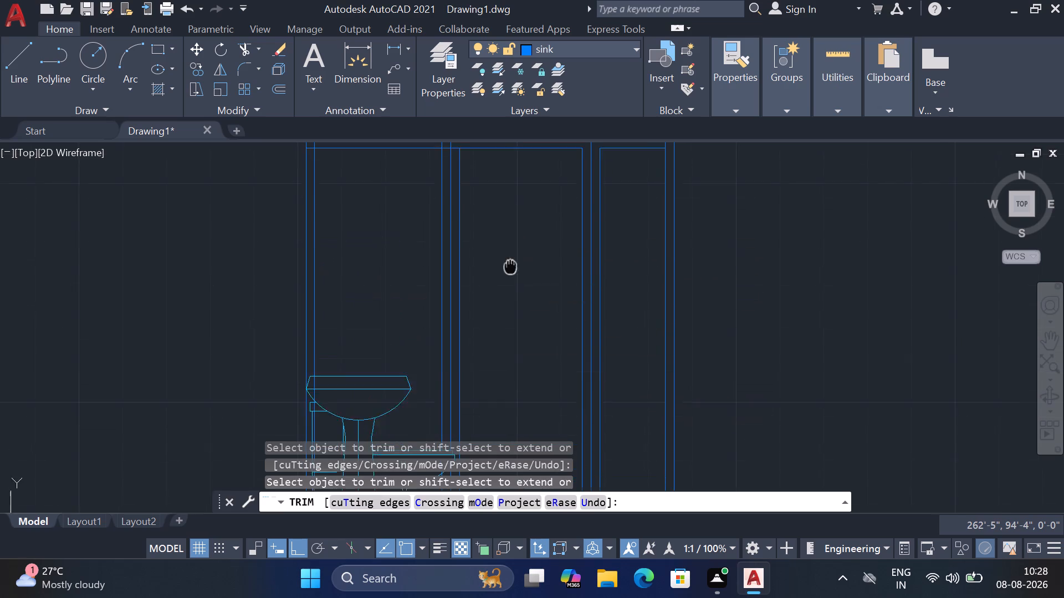
middle_click_drag(510, 289, 510, 365)
scroll(479, 251, "up", 2)
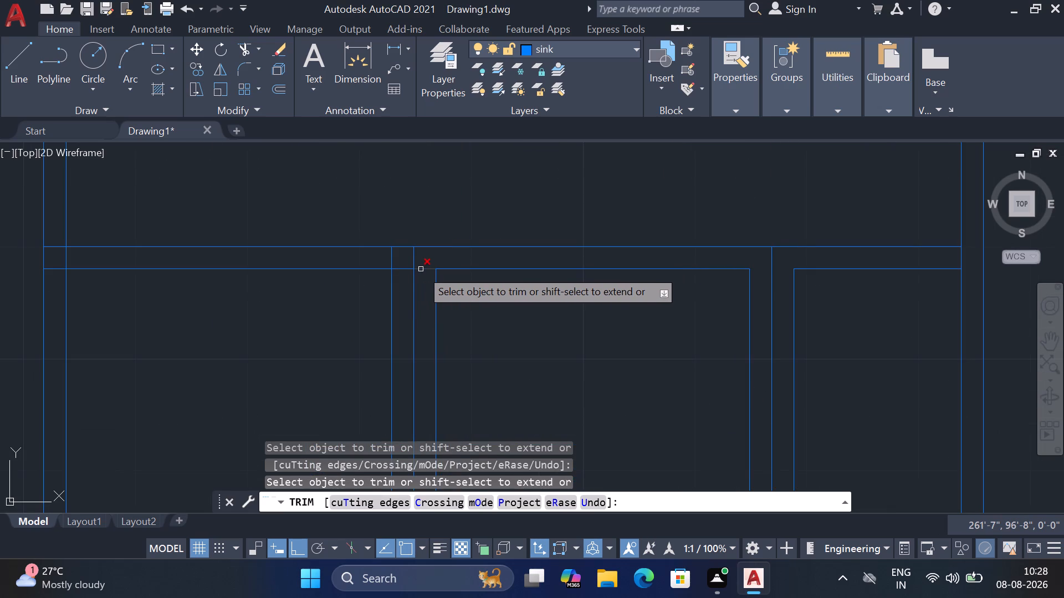
left_click(421, 269)
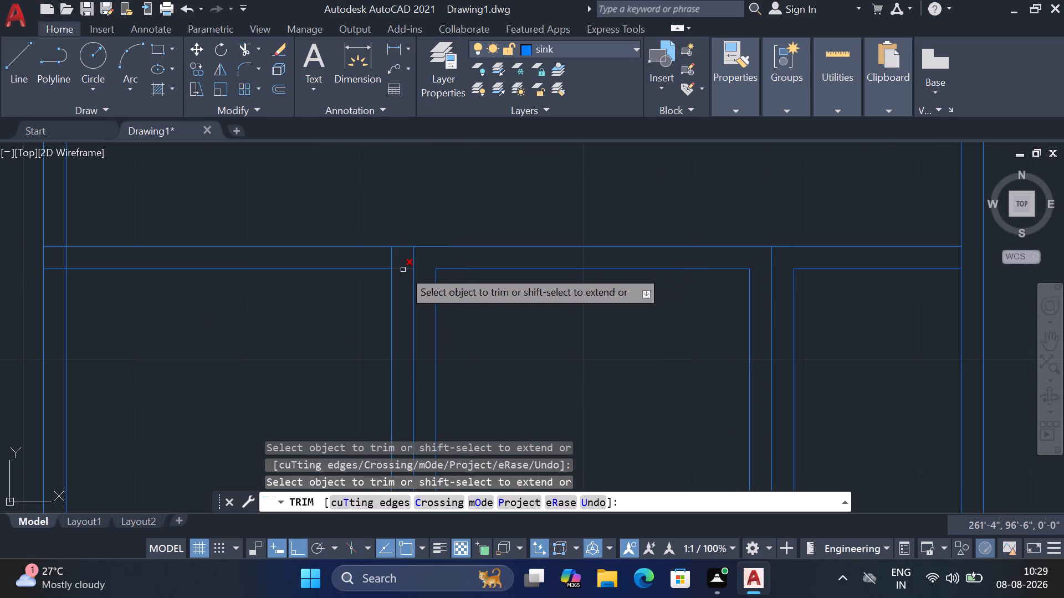
left_click(403, 270)
left_click(391, 257)
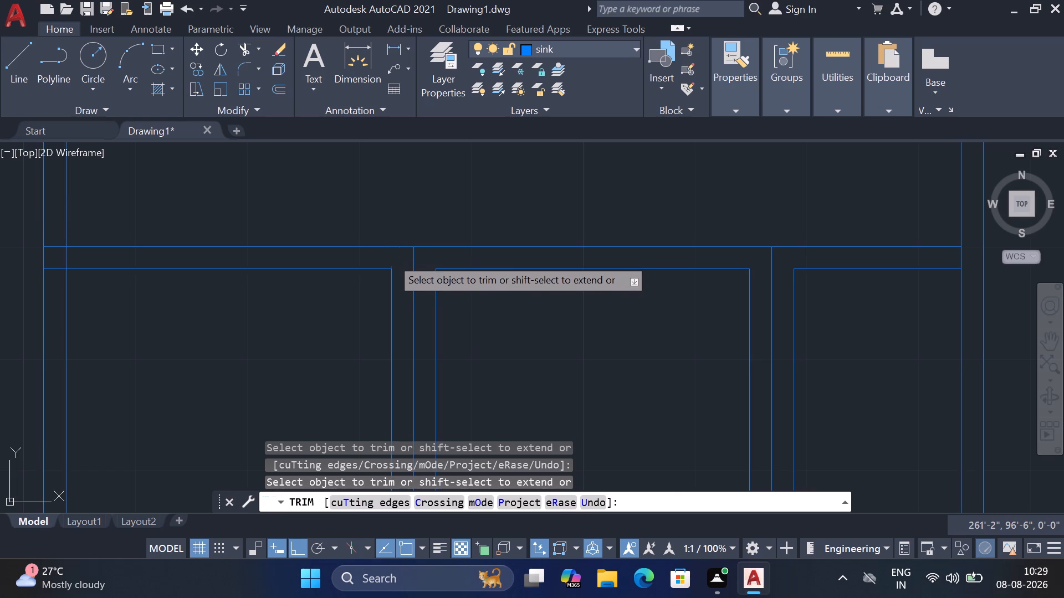
scroll(471, 212, "down", 1)
scroll(665, 194, "down", 2)
middle_click_drag(754, 244, 726, 243)
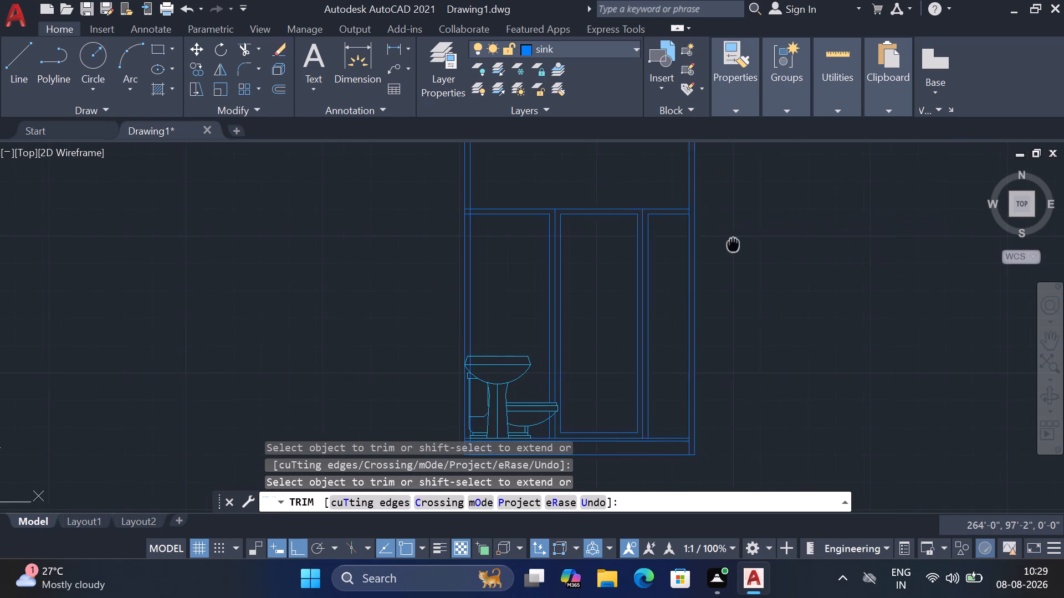
middle_click_drag(726, 243, 633, 232)
key("Escape")
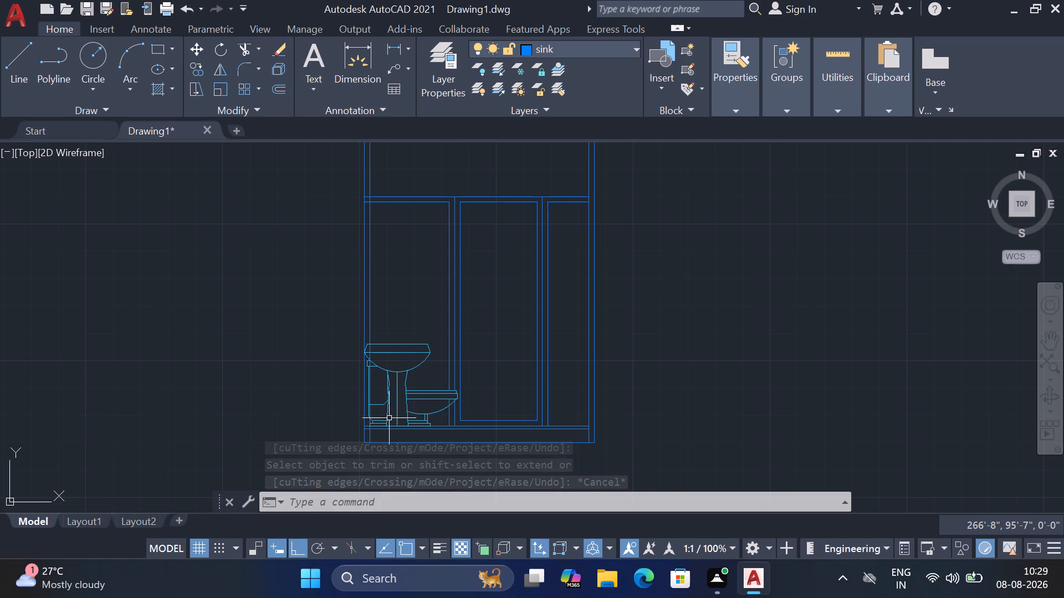
Extend the two floor lines to the outer right wall line.
scroll(372, 427, "up", 2)
middle_click_drag(374, 414, 385, 318)
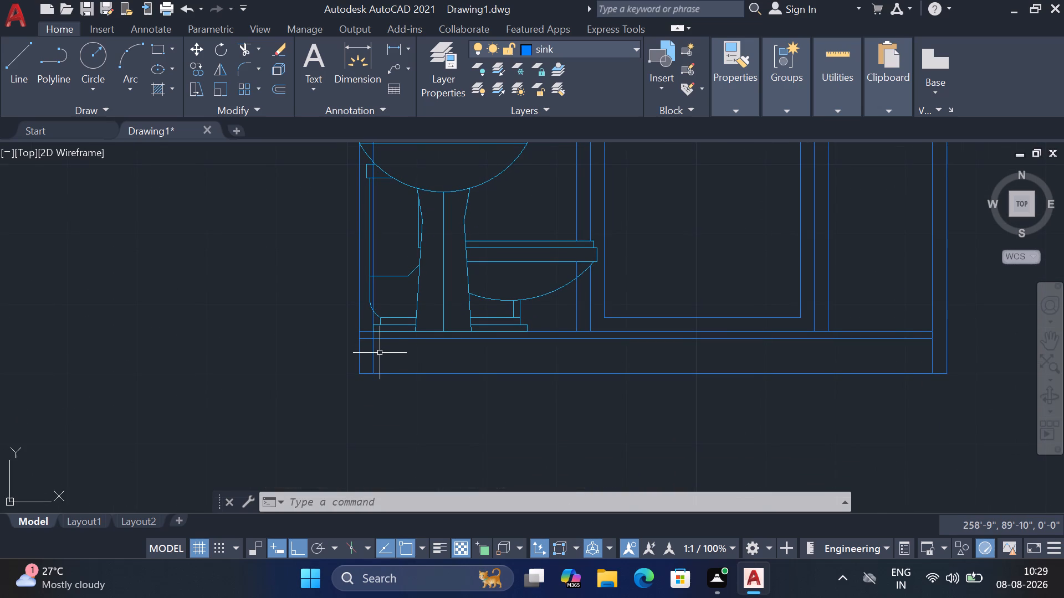
middle_click_drag(929, 343, 853, 333)
key("e")
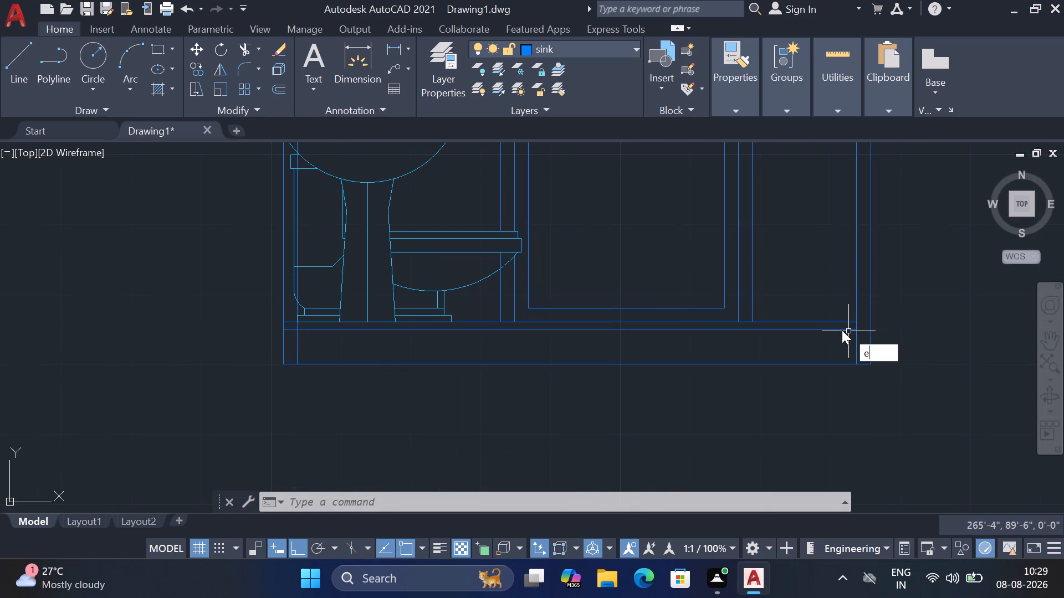
key("x")
key("space")
left_click(815, 303)
left_click(816, 354)
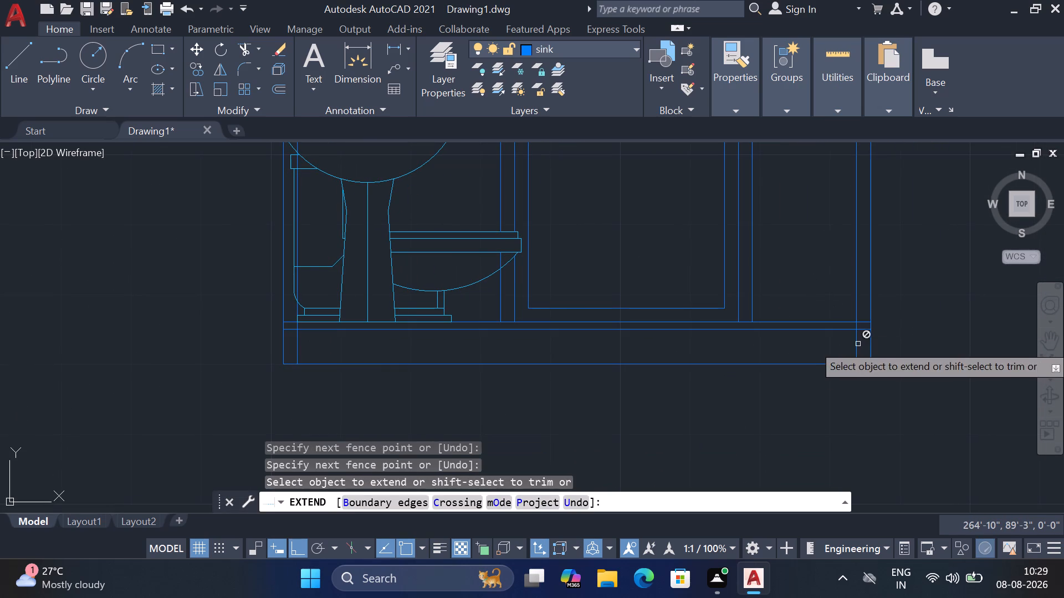
key("Escape")
Trim the inner wall lines below the upper floor line at both bottom corners of the elevation.
key("space")
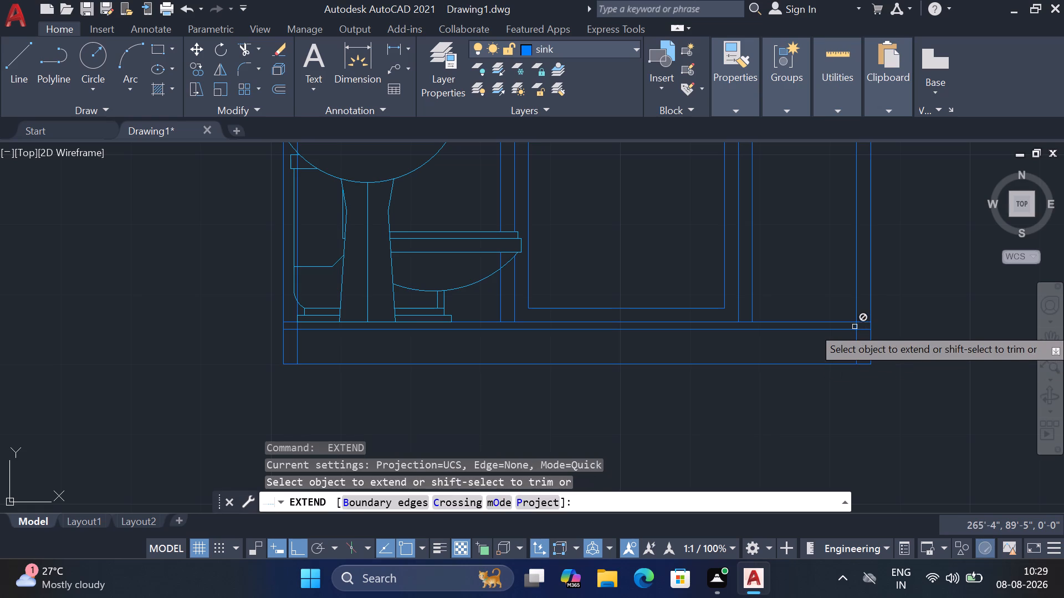
left_click(855, 327, "shift")
left_click(857, 347, "shift")
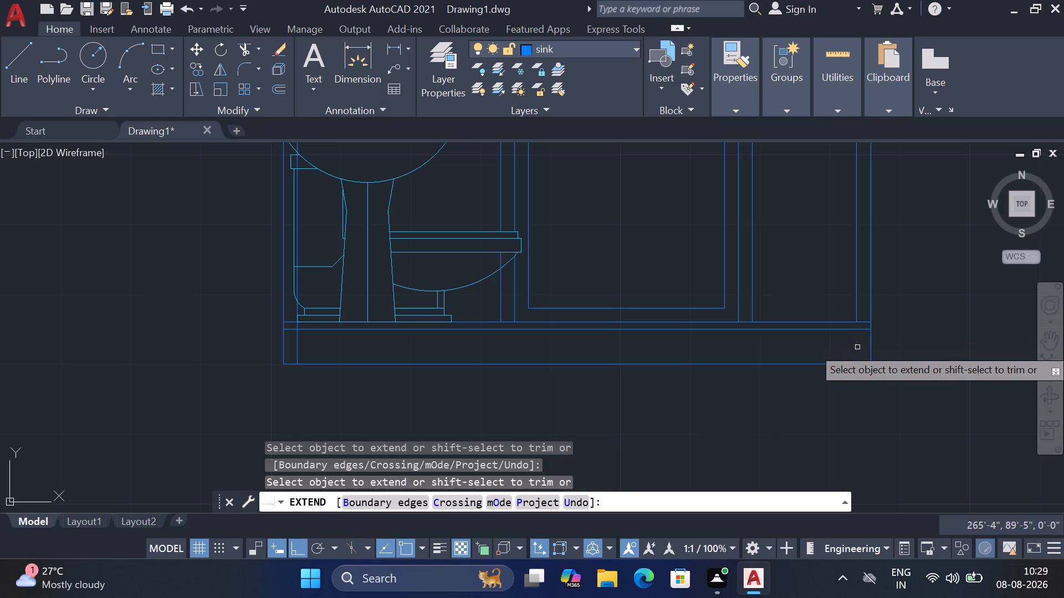
scroll(311, 329, "up", 3)
left_click(249, 310, "shift")
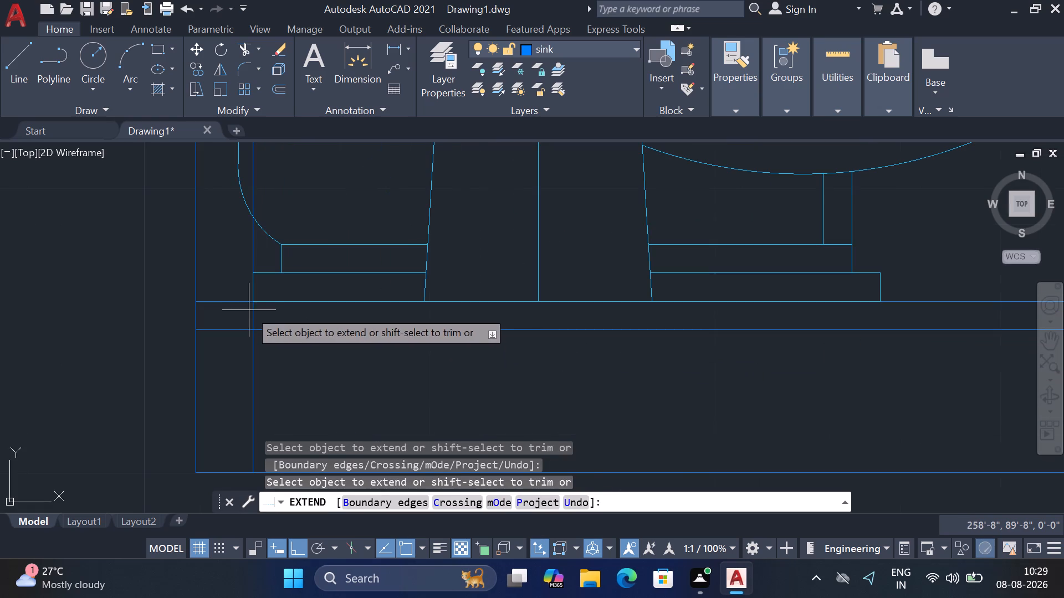
left_click(287, 321, "shift")
left_click(269, 357, "shift")
left_click(239, 364, "shift")
scroll(394, 388, "down", 2)
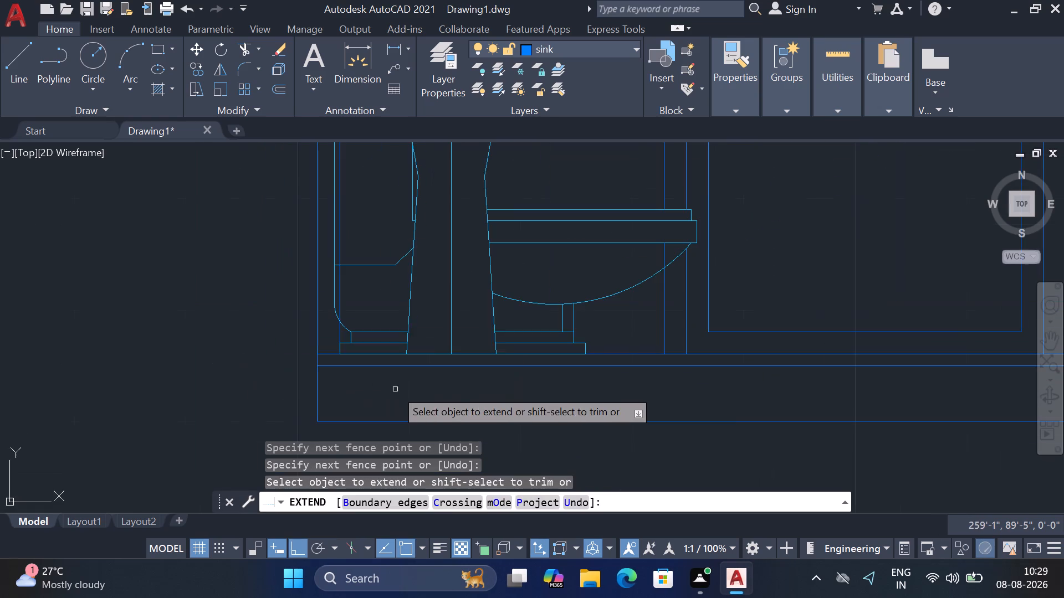
Trim the left inner wall line where it crosses the toilet and the sink.
scroll(331, 281, "up", 2)
left_click(351, 332, "shift")
scroll(400, 326, "down", 2)
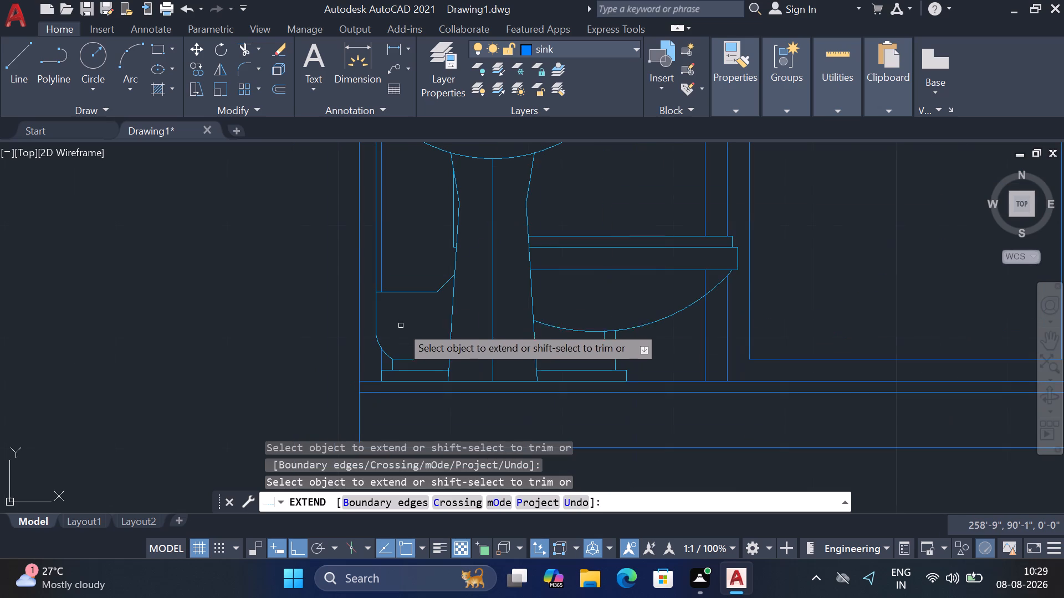
left_click(382, 248, "shift")
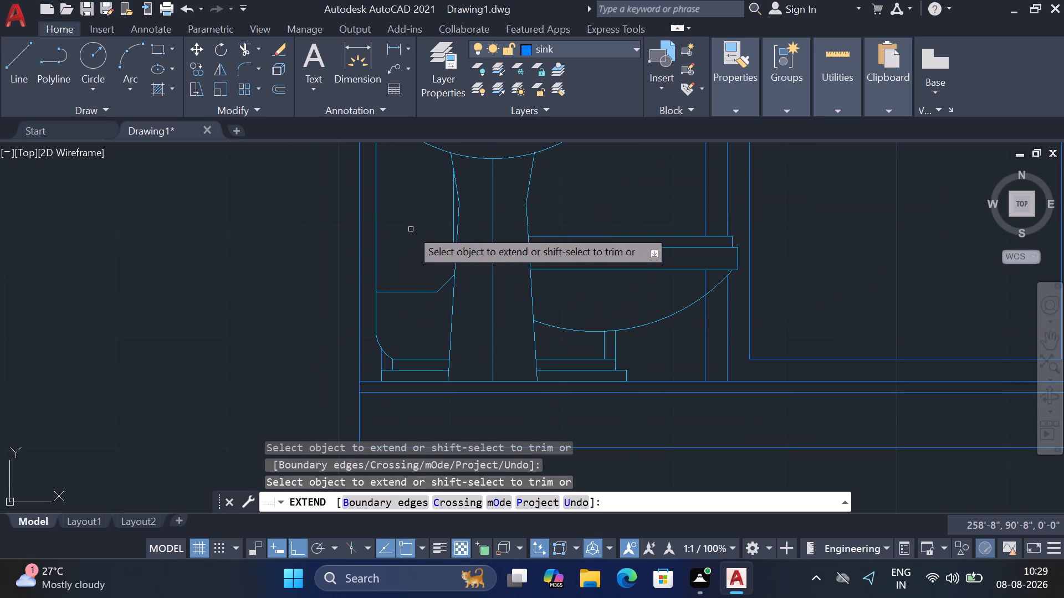
middle_click_drag(411, 229, 416, 380)
scroll(416, 380, "down", 1)
scroll(400, 281, "up", 1)
left_click(398, 274, "shift")
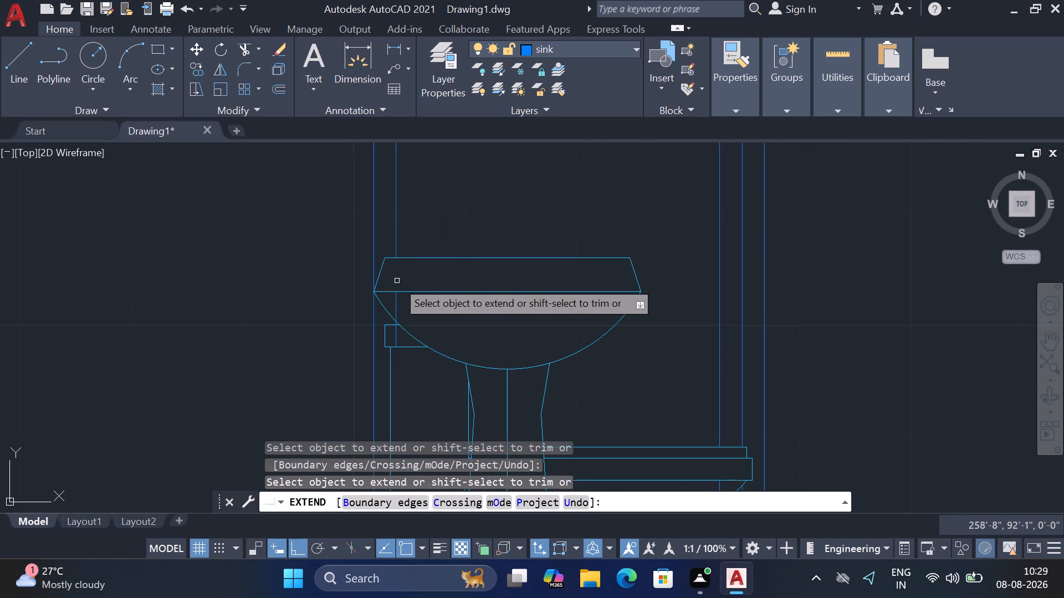
left_click(395, 308, "shift")
scroll(400, 337, "up", 3)
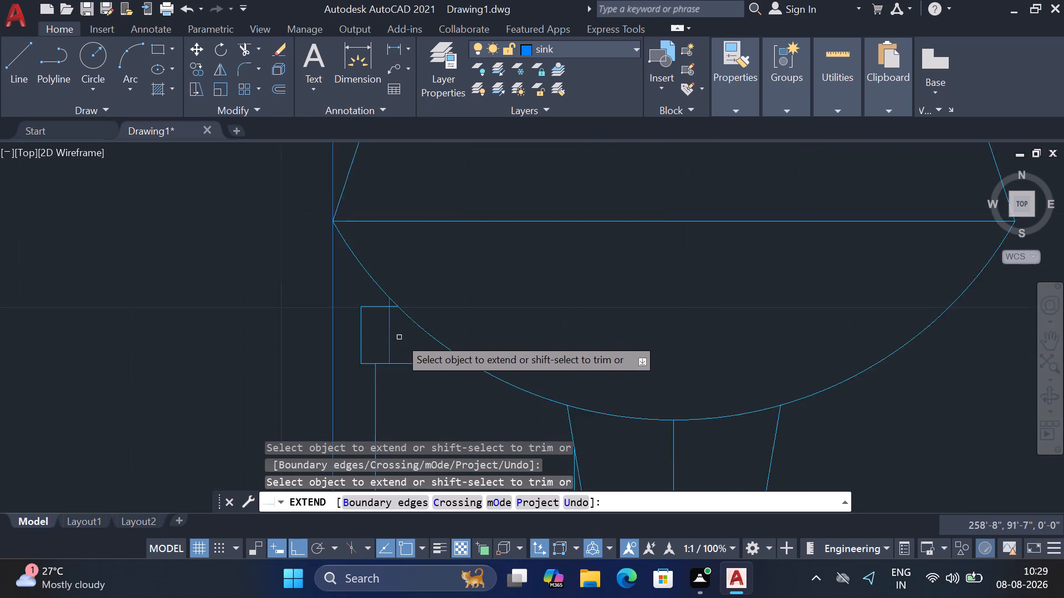
left_click(385, 310, "shift")
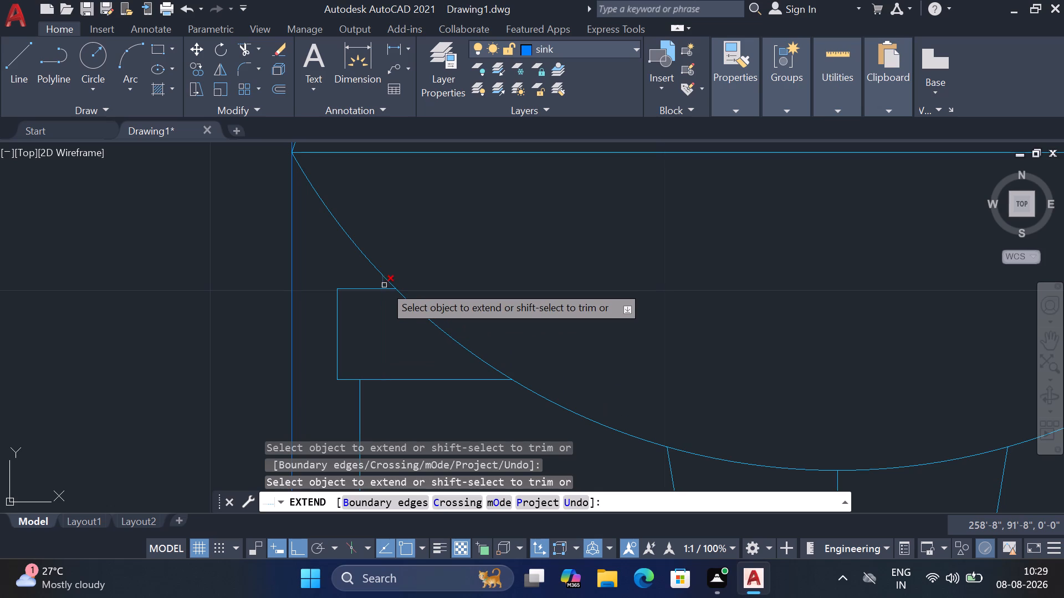
left_click(384, 285, "shift")
Trim the left inner wall line above the door-head level and clear the overlapping lines at that corner.
scroll(507, 282, "down", 3)
middle_click_drag(579, 280, 521, 331)
scroll(510, 327, "down", 3)
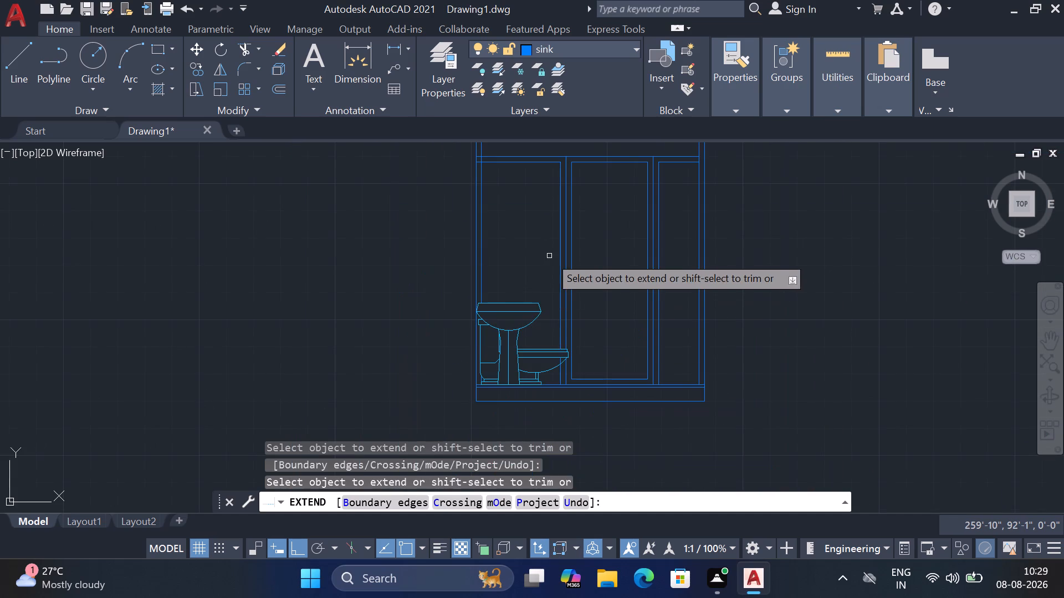
middle_click_drag(529, 245, 529, 344)
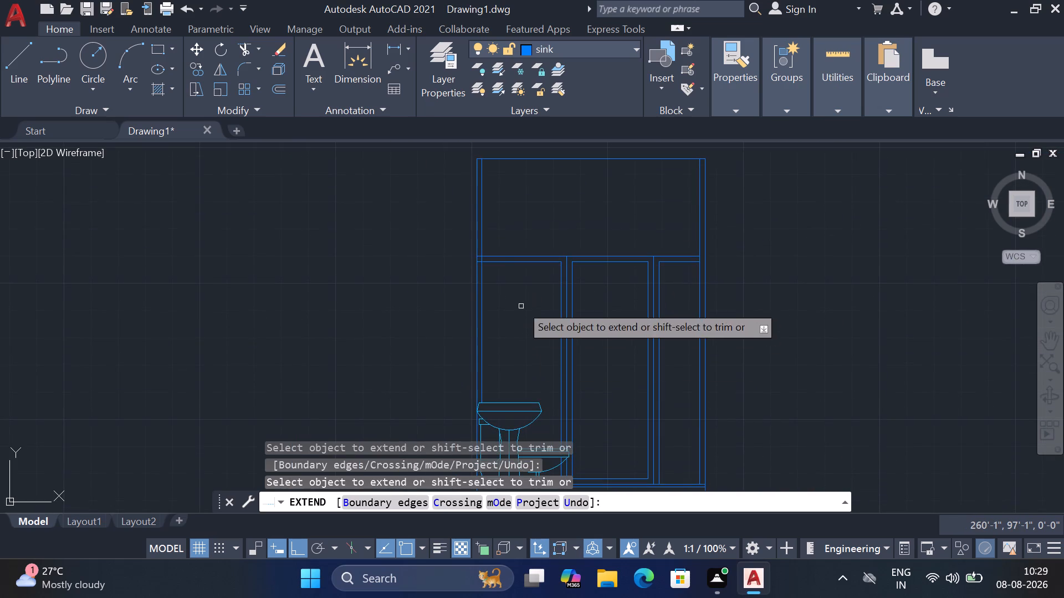
scroll(485, 238, "up", 3)
left_click(473, 321)
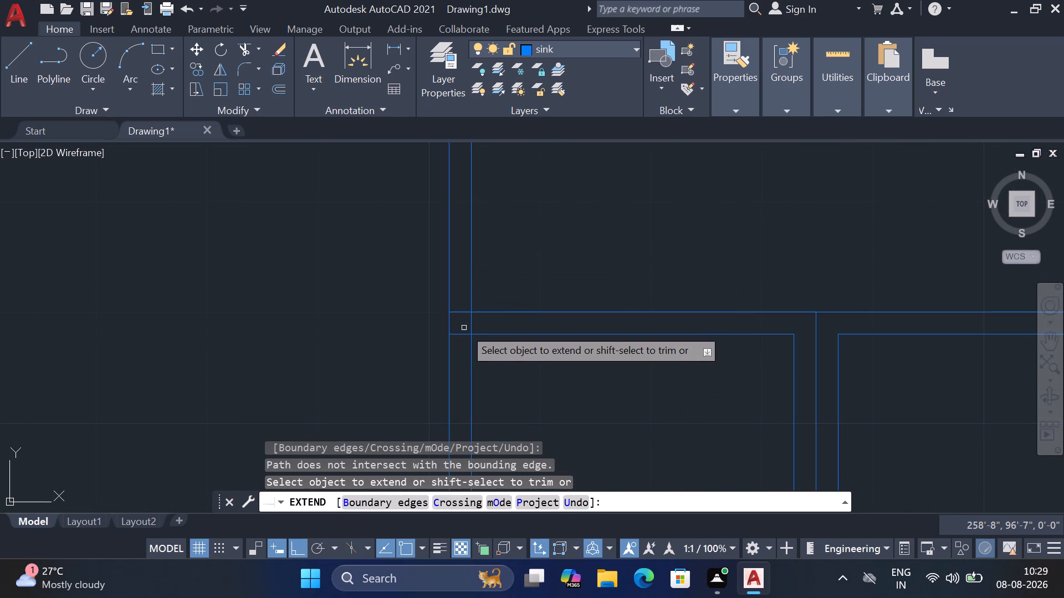
left_click(471, 318, "shift")
left_click(461, 334, "shift")
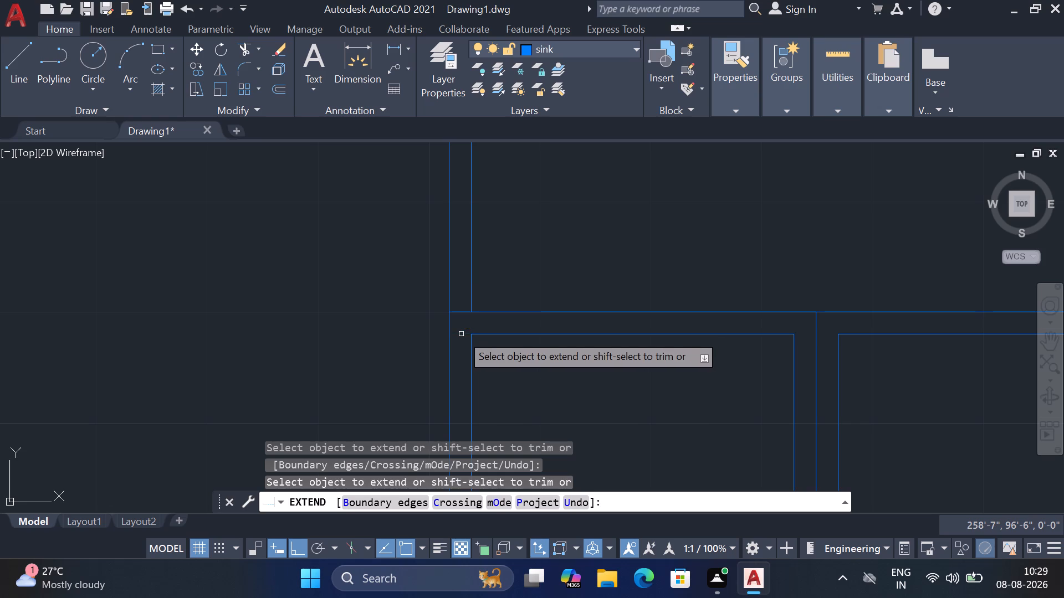
left_click(472, 269, "shift")
Remove the right inner wall line above door-head level, extend the upper head line to the outer wall, and clear the corner overlap.
scroll(455, 303, "down", 4)
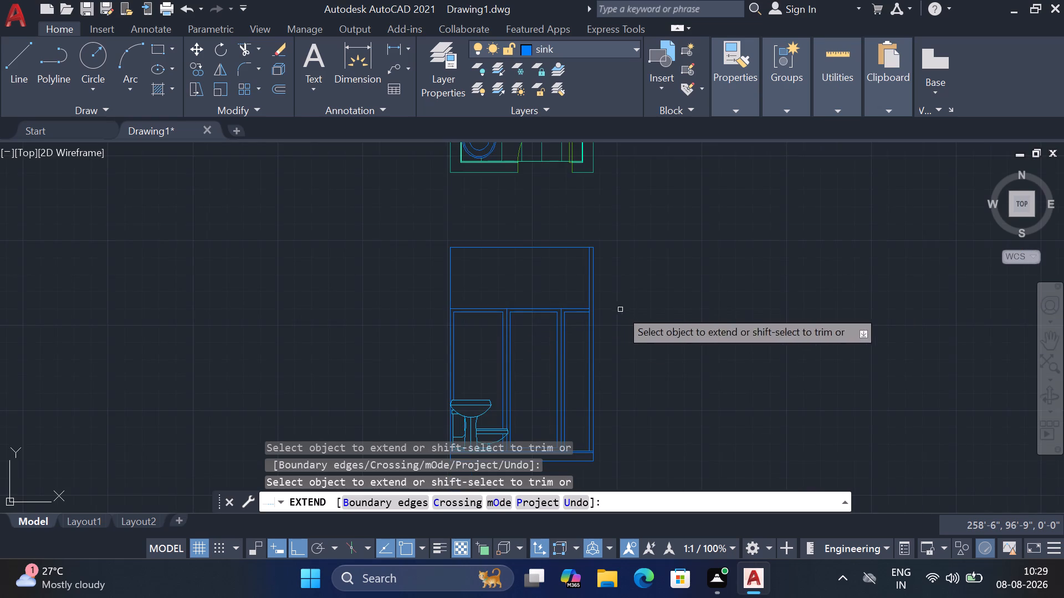
scroll(575, 302, "up", 3)
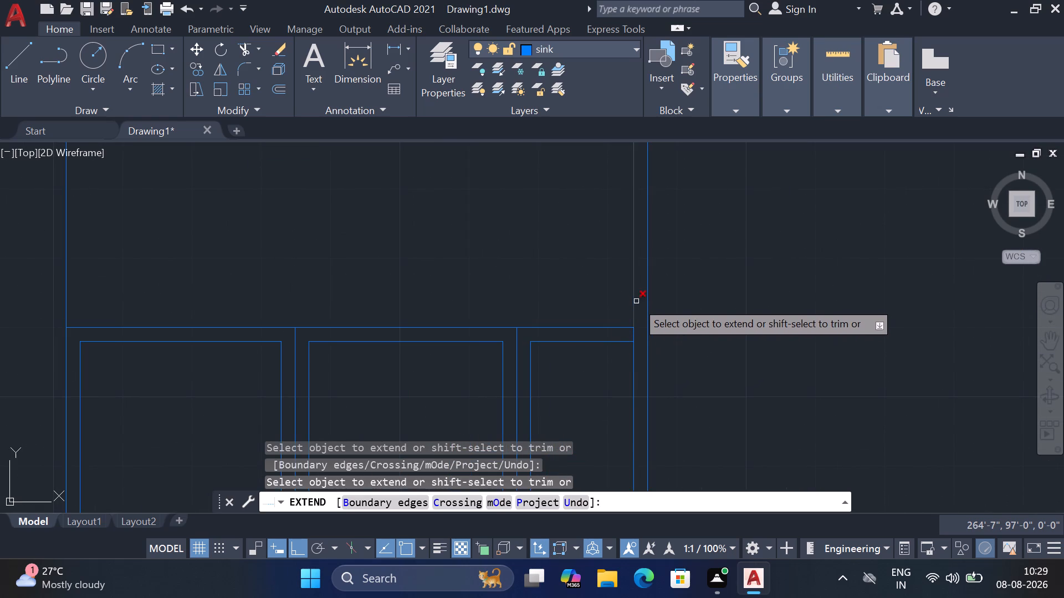
left_click(632, 298, "shift")
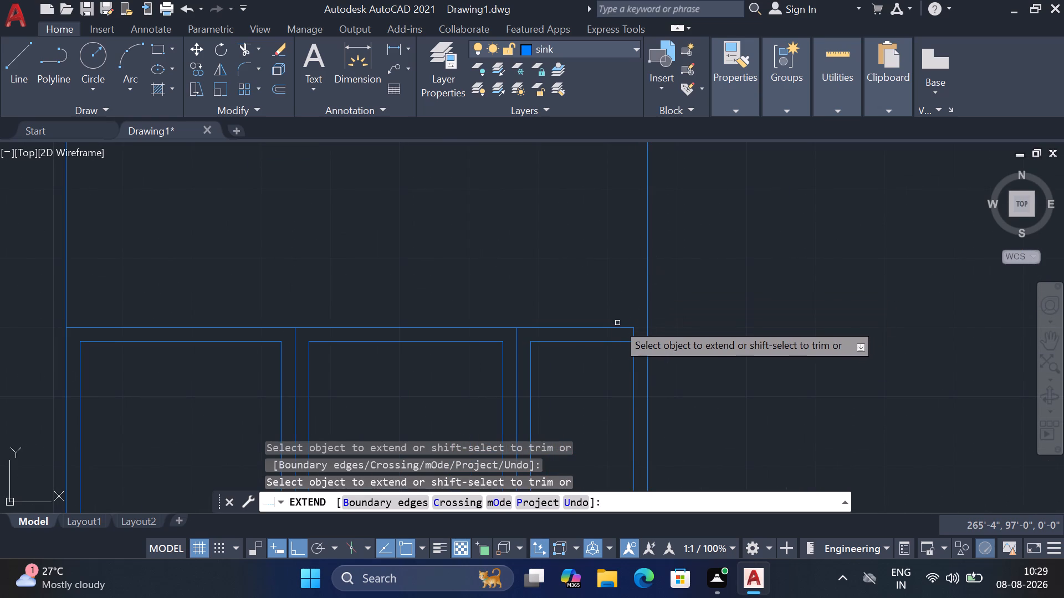
left_click(616, 328)
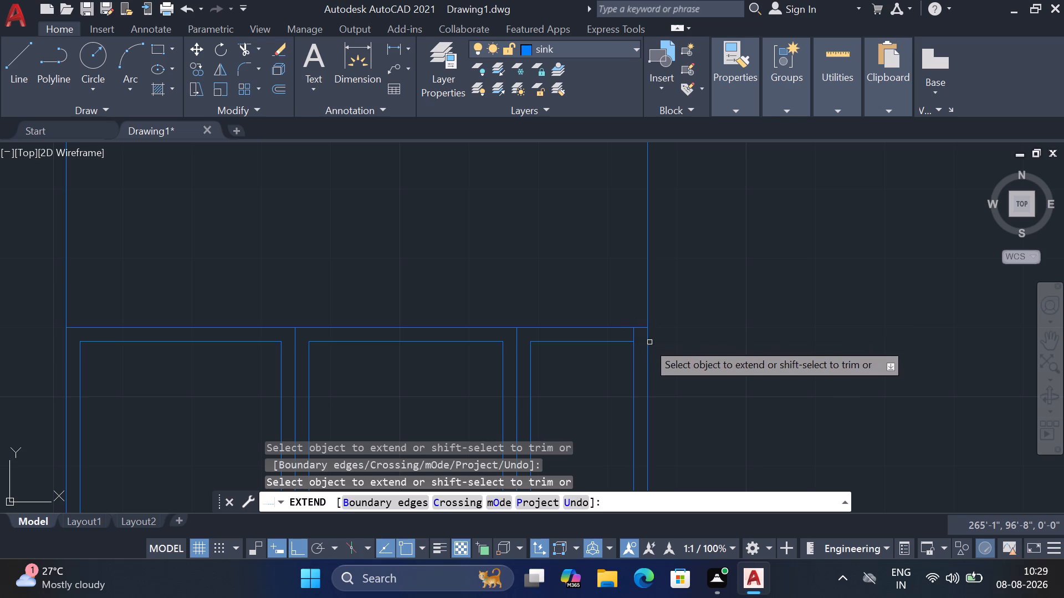
left_click(632, 333, "shift")
scroll(708, 270, "down", 4)
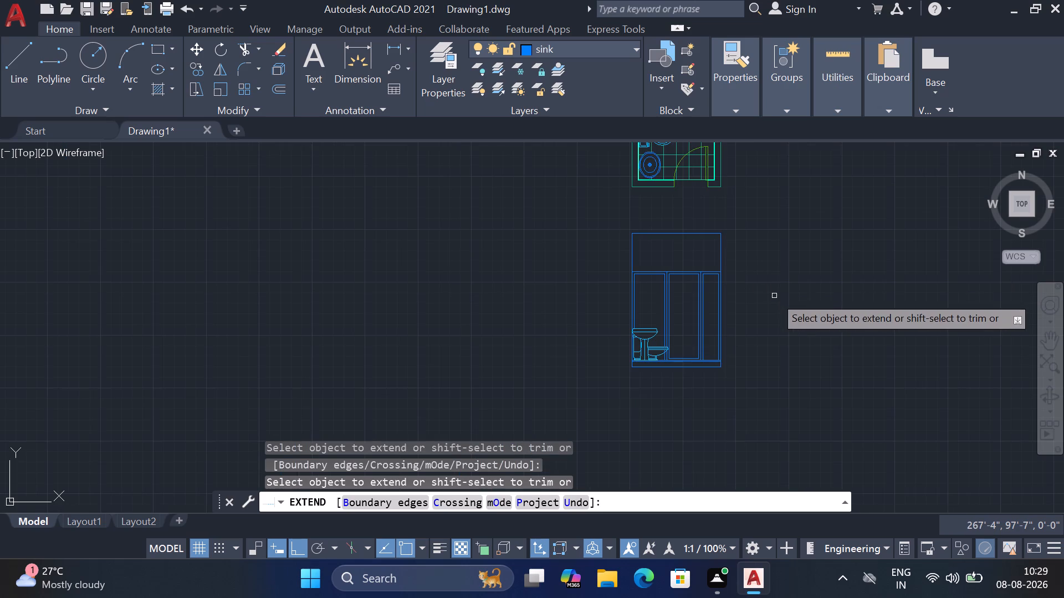
middle_click_drag(771, 297, 680, 320)
key("Escape")
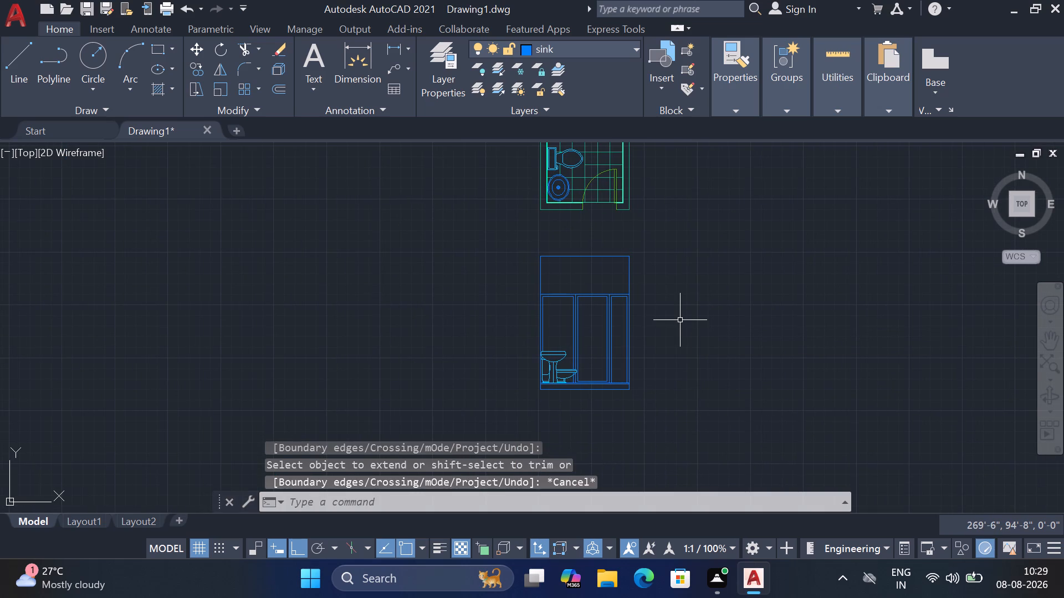
Draw a rectangle about 7' by 7' from the elevation's left outer wall at door-head level to the lower floor line at the right outer wall.
scroll(611, 317, "up", 2)
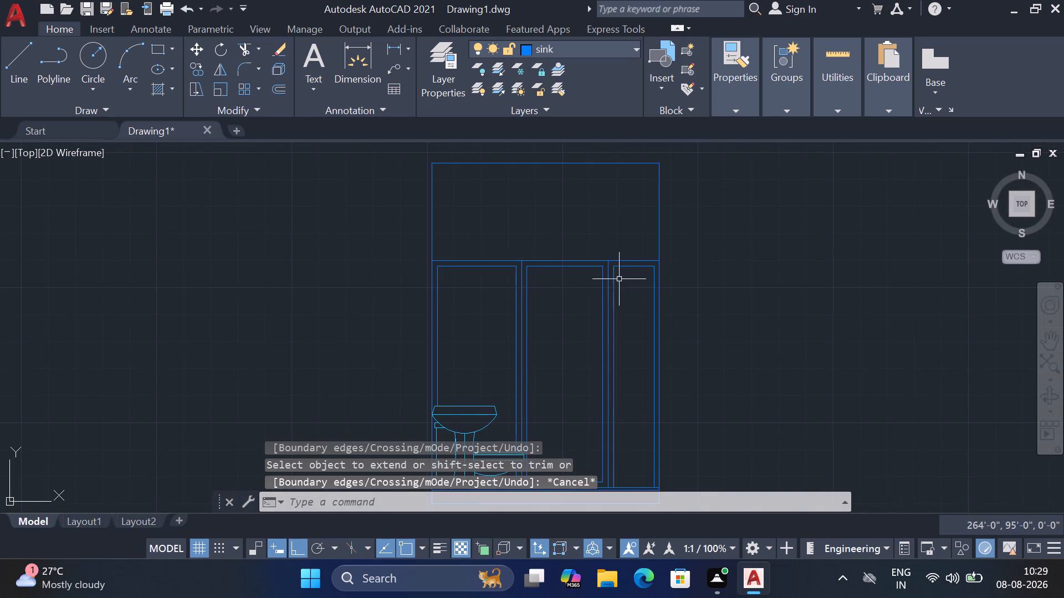
scroll(619, 279, "down", 2)
scroll(619, 279, "up", 2)
scroll(617, 256, "down", 2)
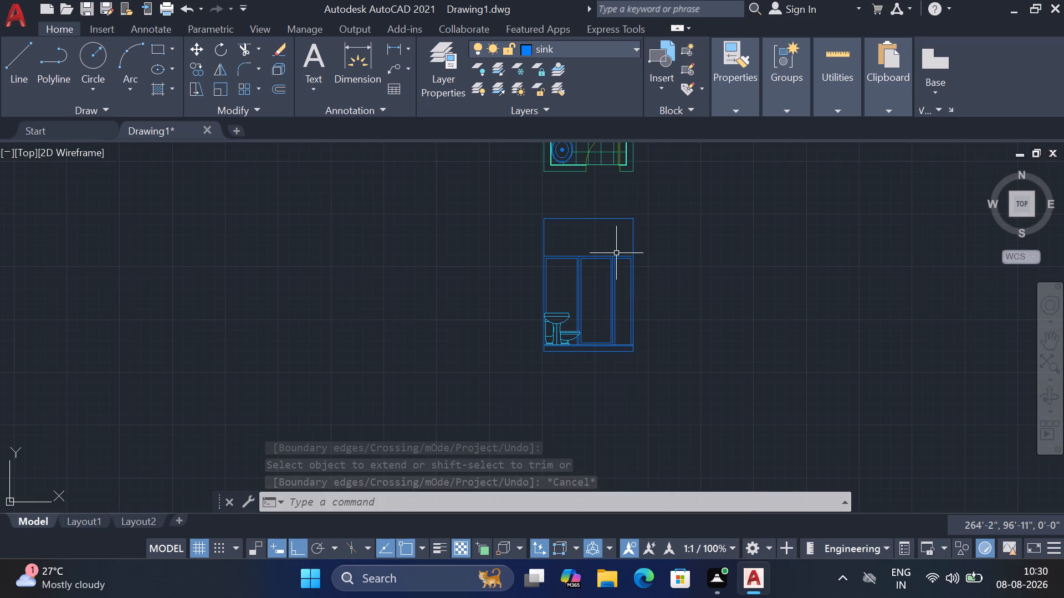
type("rec")
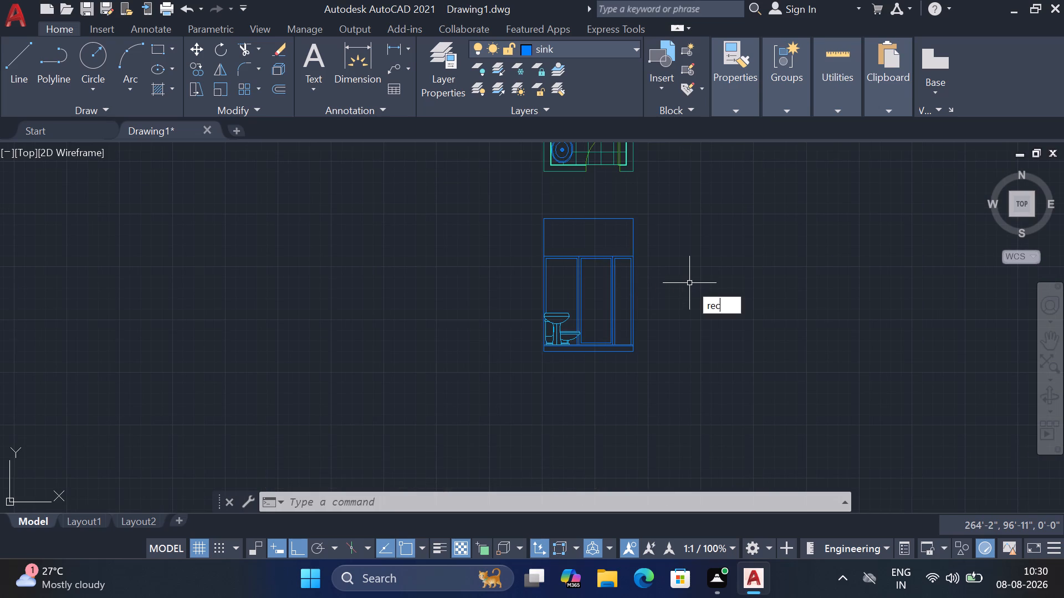
key("space")
scroll(544, 252, "up", 3)
left_click(545, 267)
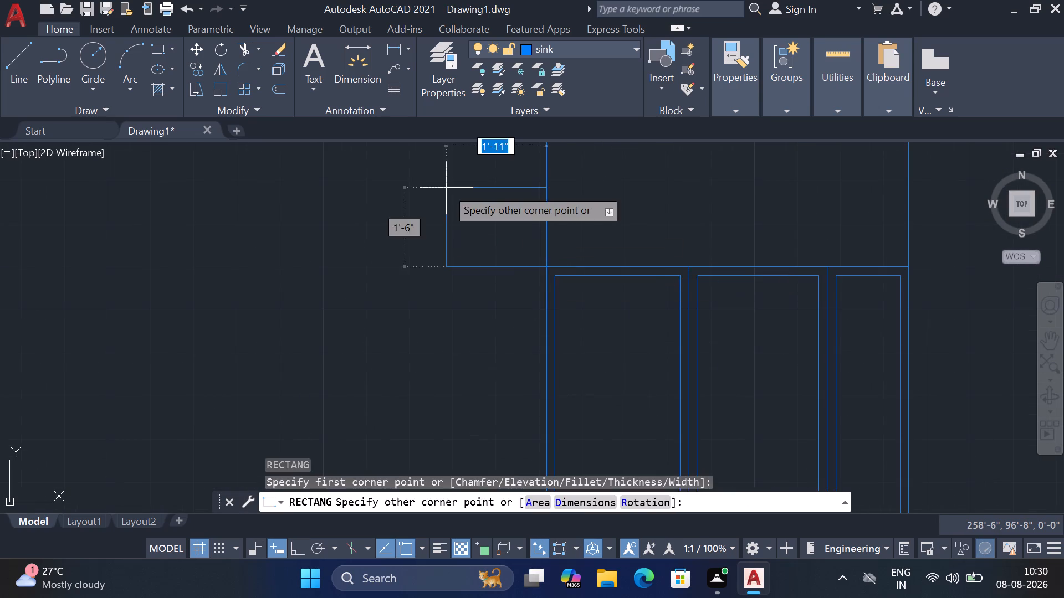
scroll(446, 188, "down", 2)
scroll(630, 365, "up", 2)
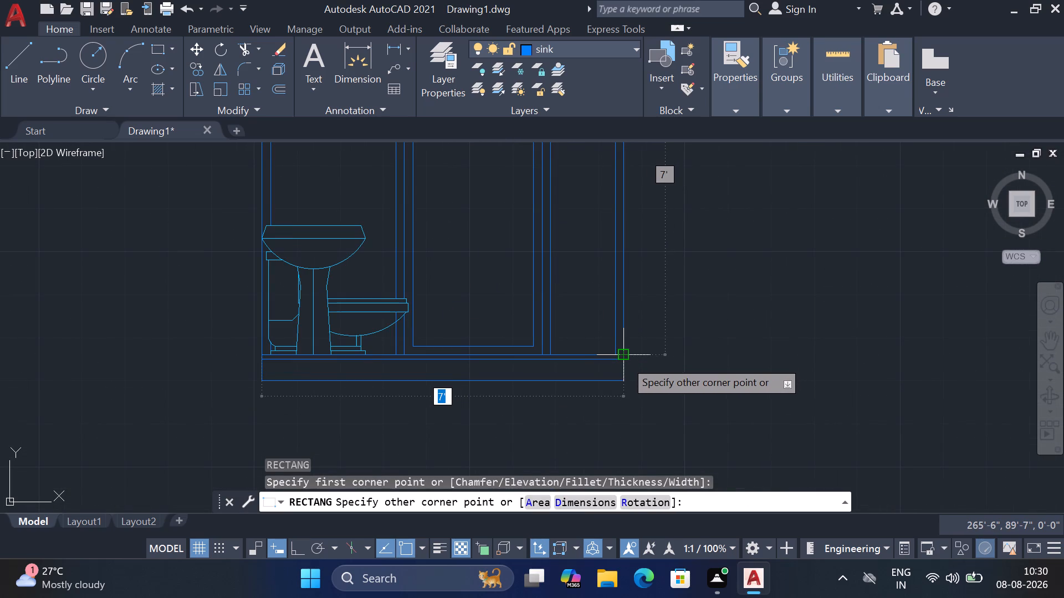
left_click(623, 363)
Move the new wall rectangle horizontally into the empty space to the right of the elevation.
left_click(622, 346)
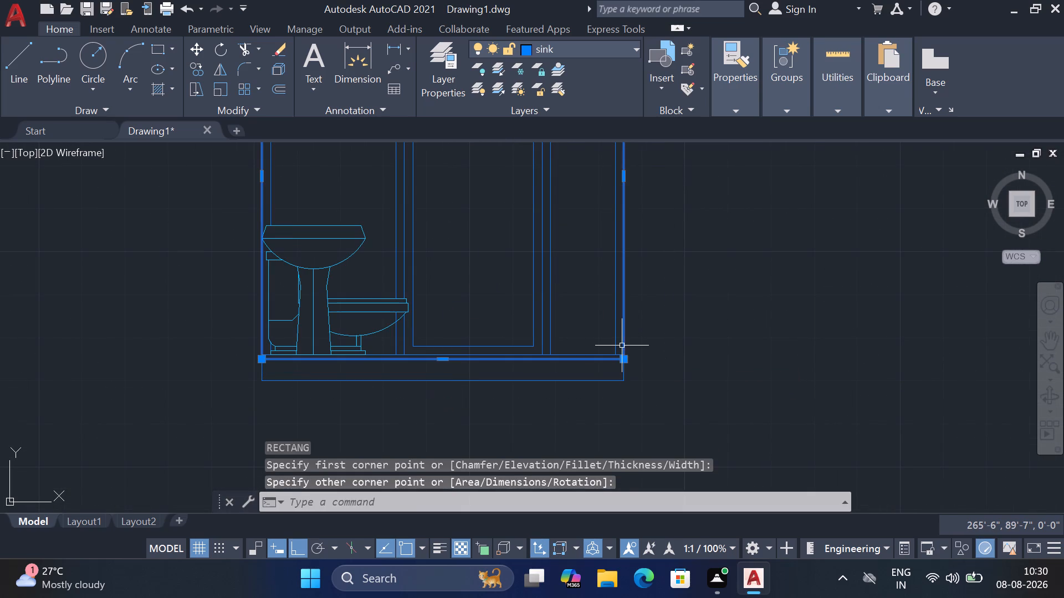
scroll(645, 360, "down", 2)
type("m")
key("space")
left_click(667, 362)
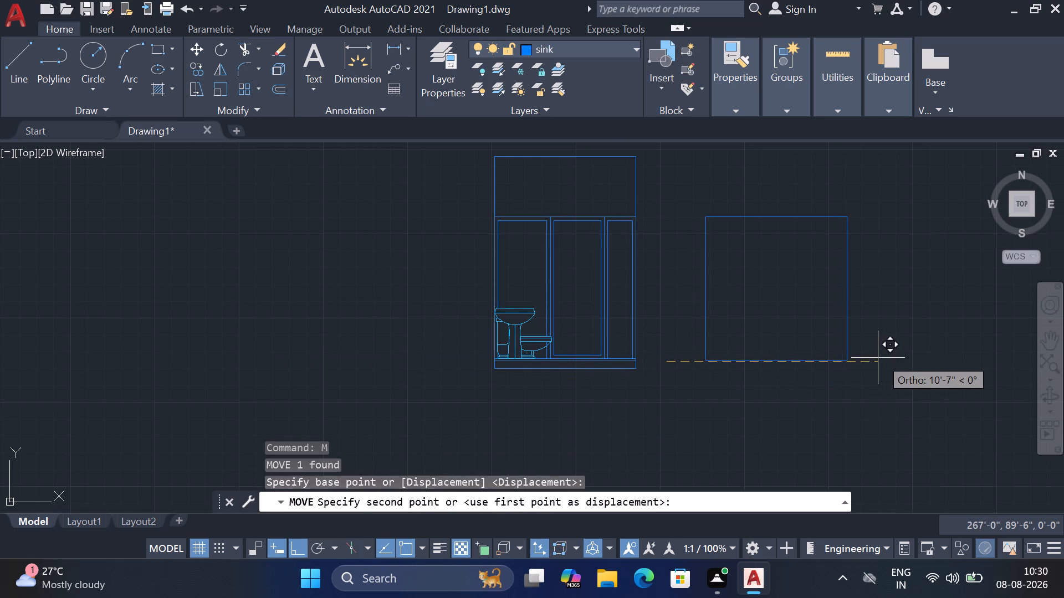
middle_click_drag(881, 358, 594, 373)
left_click(699, 372)
scroll(698, 296, "down", 1)
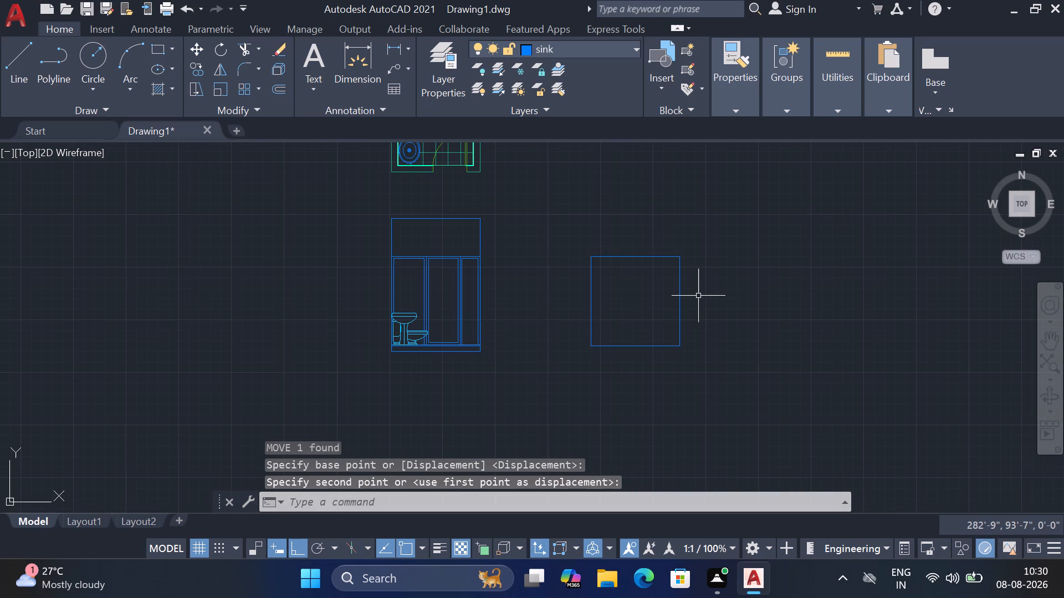
Copy the plan's floor tile grid horizontally about 16'-8" to the right of the plan.
scroll(654, 272, "up", 1)
scroll(634, 331, "down", 3)
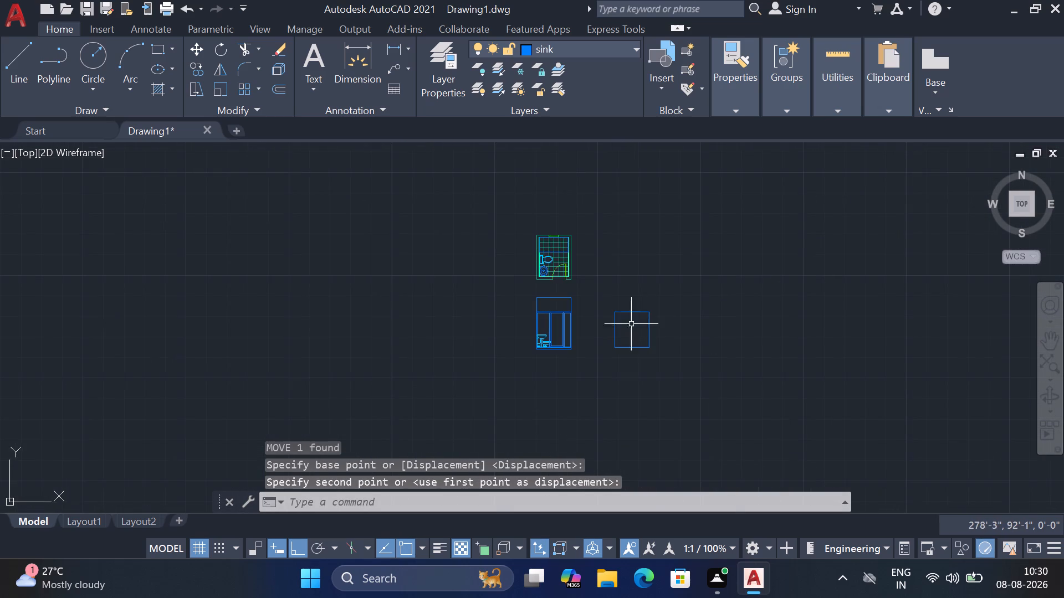
scroll(569, 259, "up", 2)
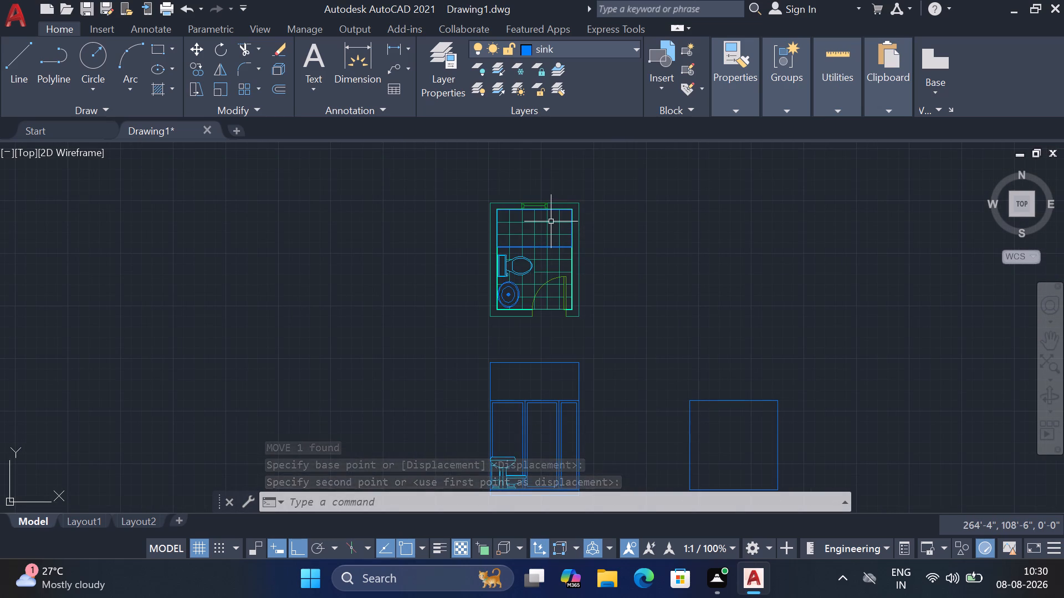
left_click(551, 221)
key("c")
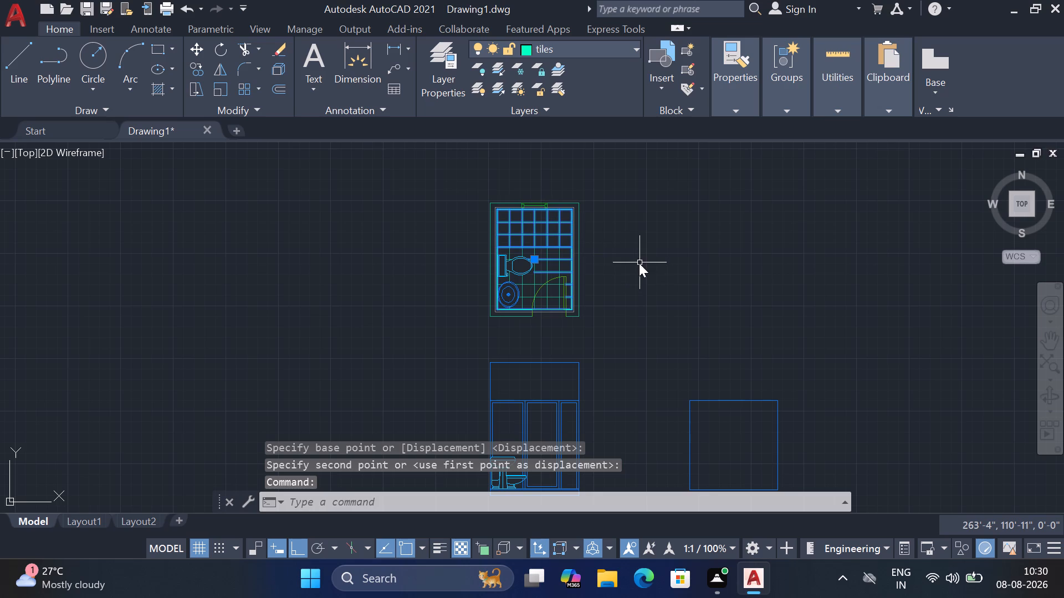
type("o")
key("space")
left_click(637, 259)
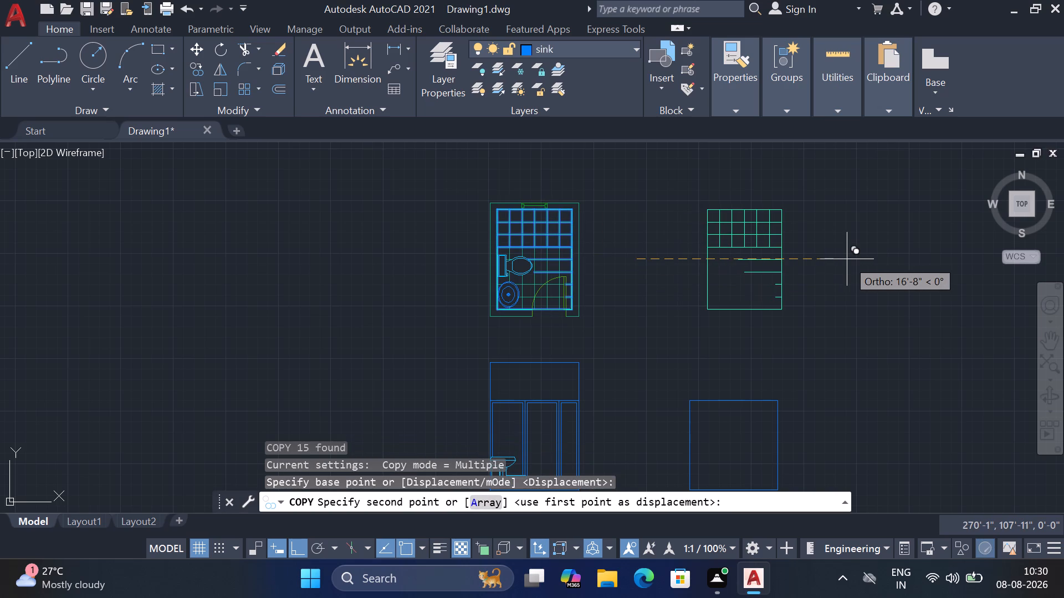
left_click(847, 259)
key("Escape")
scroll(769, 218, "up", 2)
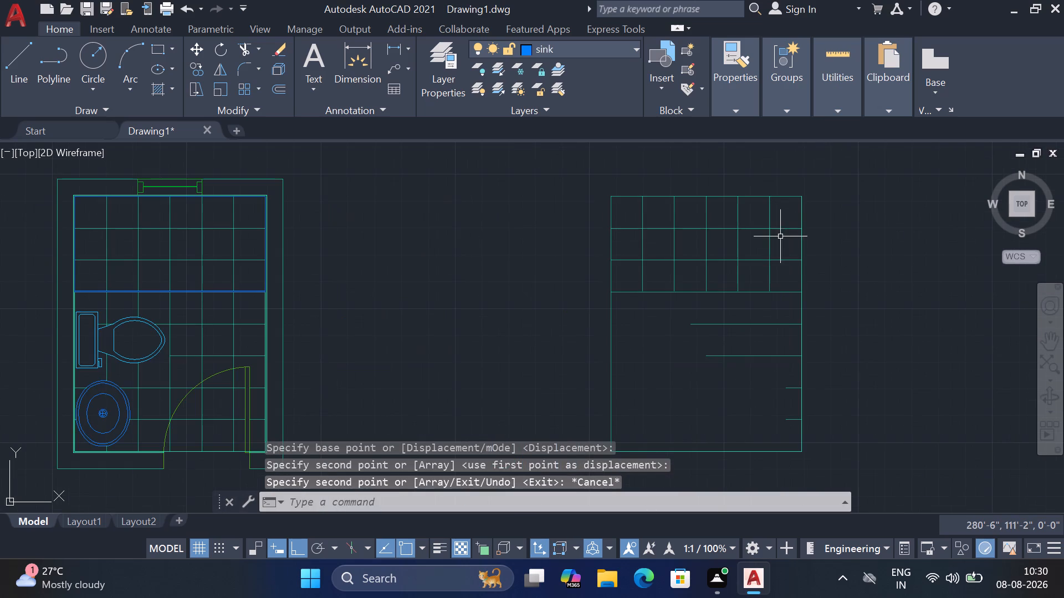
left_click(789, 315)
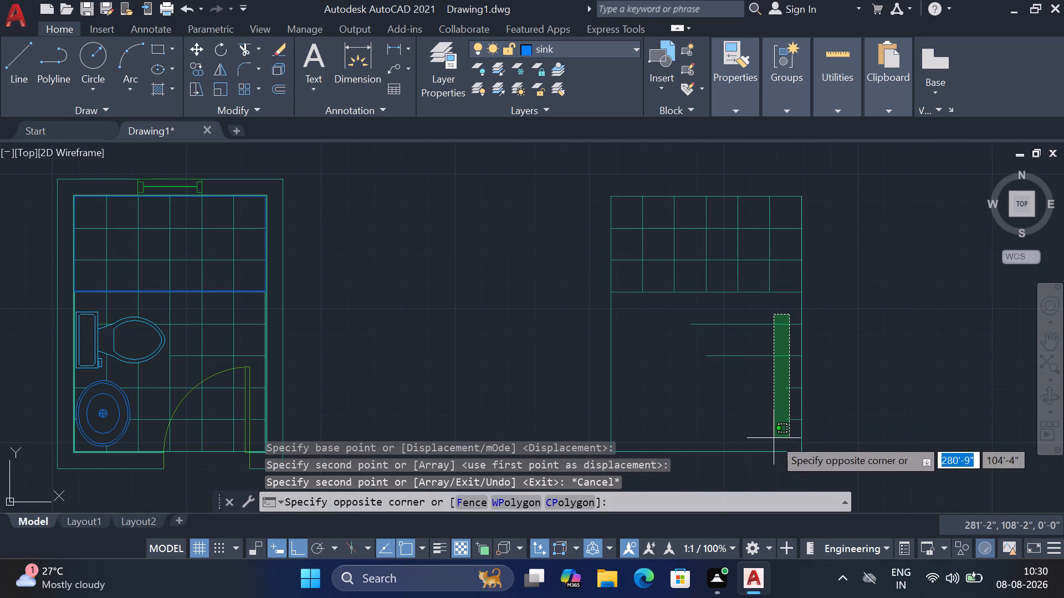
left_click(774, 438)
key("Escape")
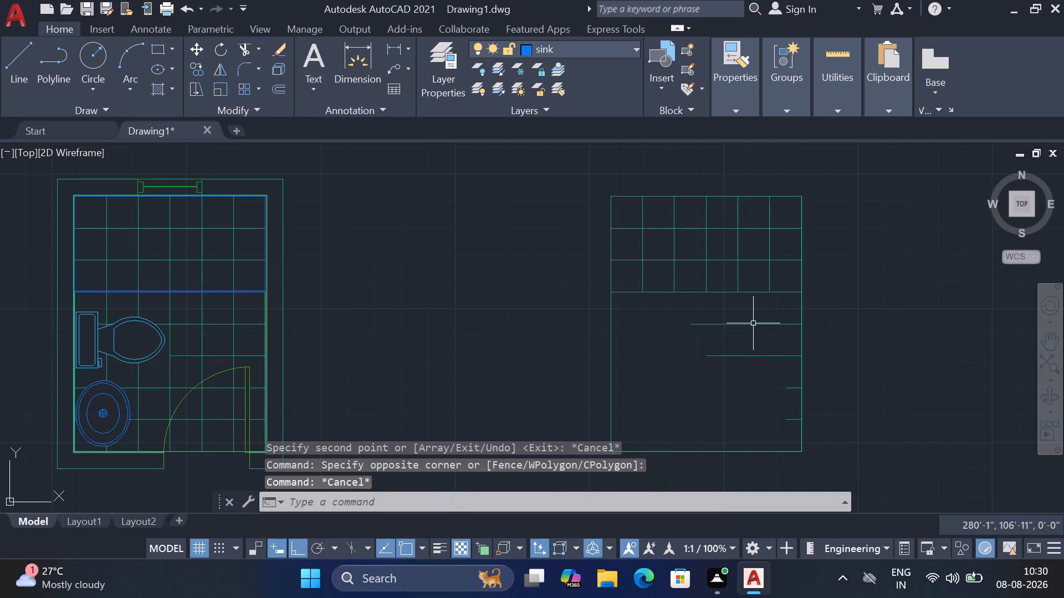
Extend the copied grid's vertical tile lines down to the bottom edge of its outline.
key("e")
key("x")
key("space")
left_click(786, 274)
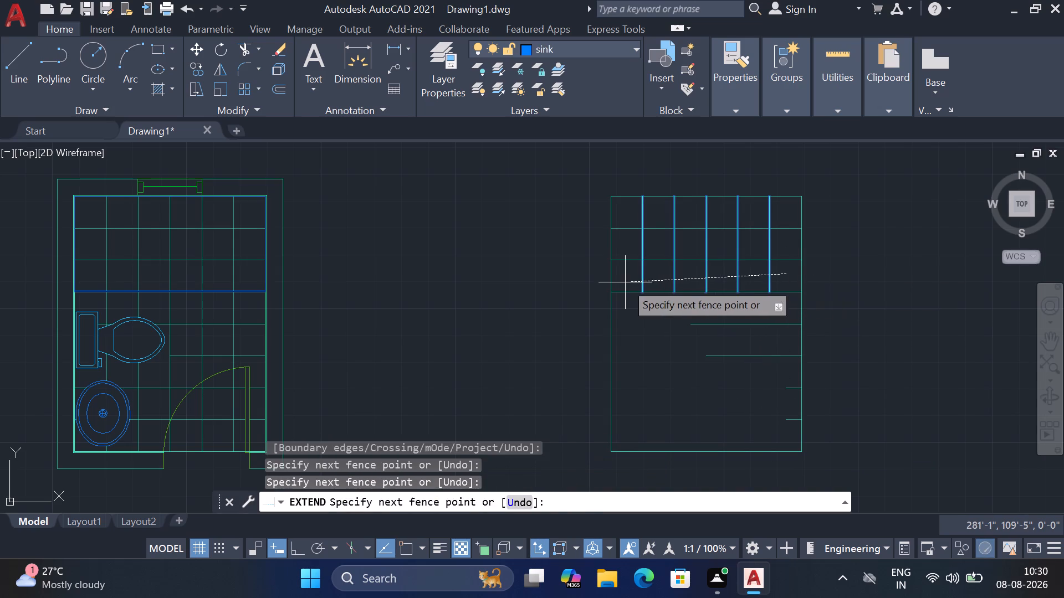
left_click(625, 282)
left_click(790, 282)
left_click(641, 282)
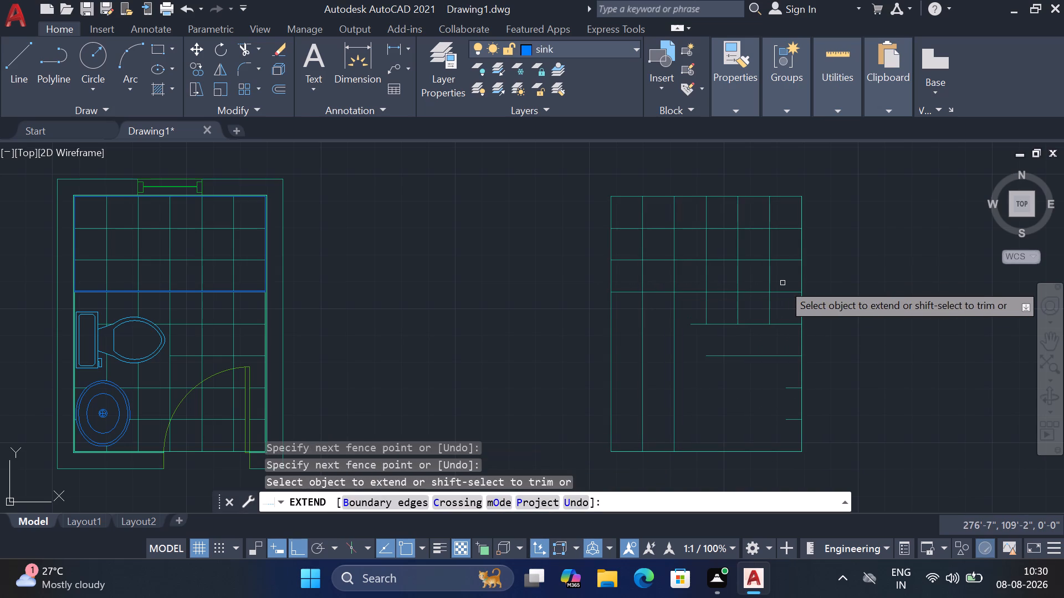
left_click(782, 309)
left_click(683, 308)
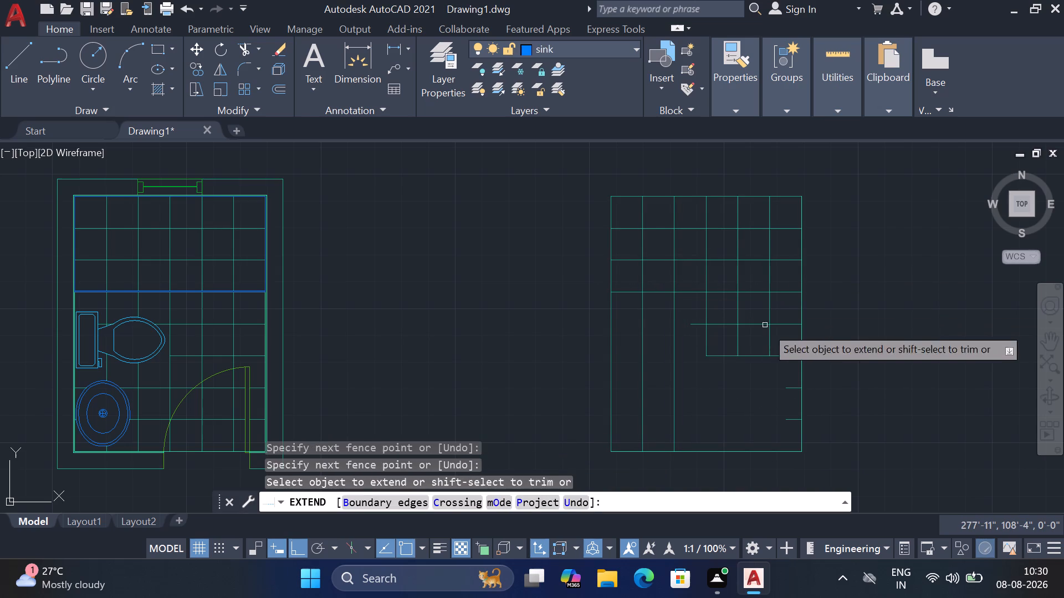
left_click_drag(784, 342, 774, 342)
left_click(616, 342)
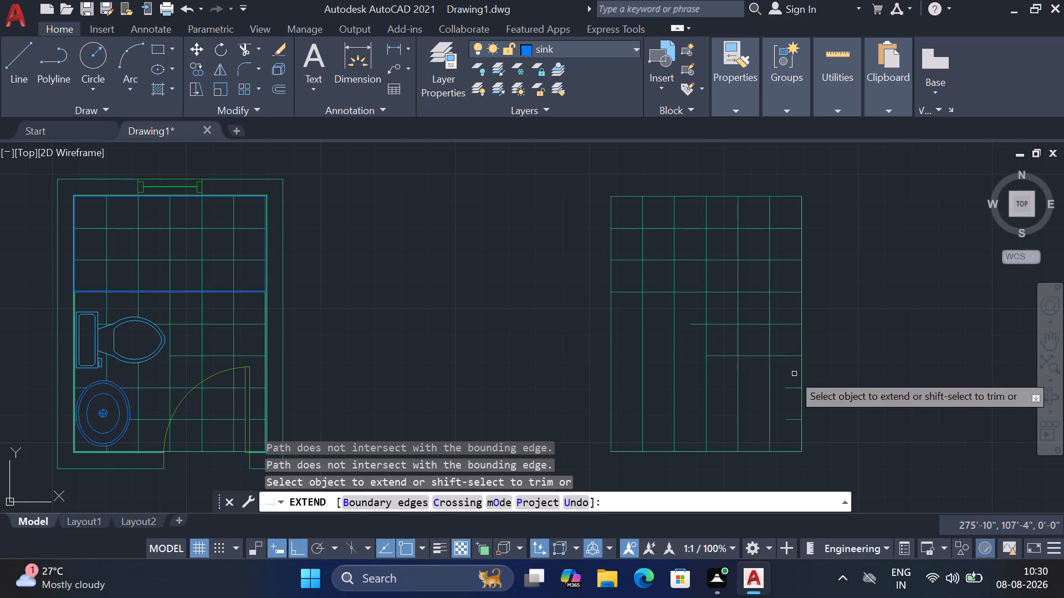
Extend the copied grid's short horizontal tile lines across to the left edge, completing the lower rows.
left_click(790, 374)
left_click(792, 435)
left_click(783, 329)
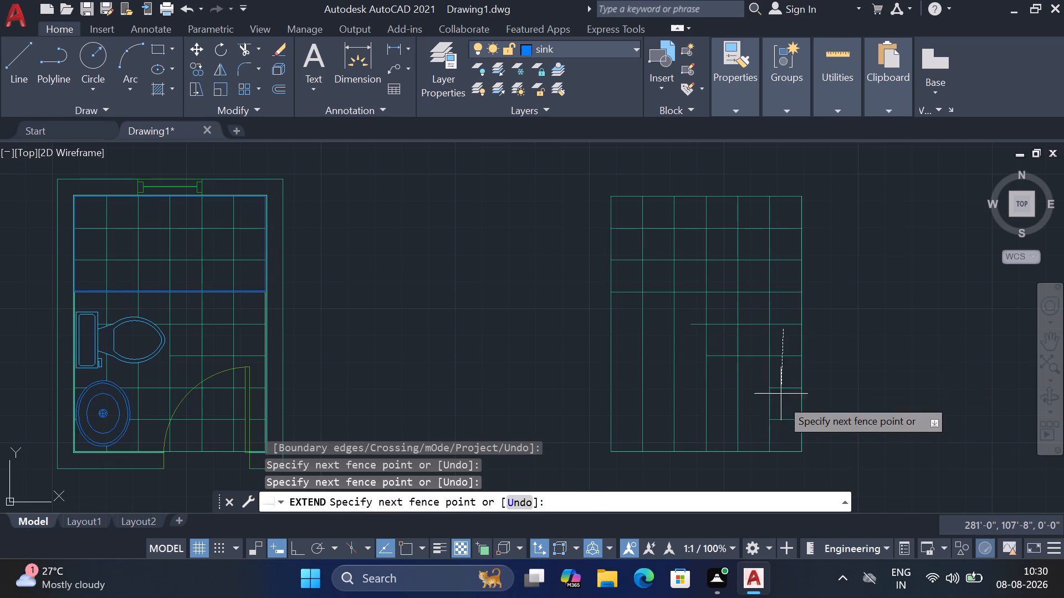
left_click(784, 446)
left_click(784, 309)
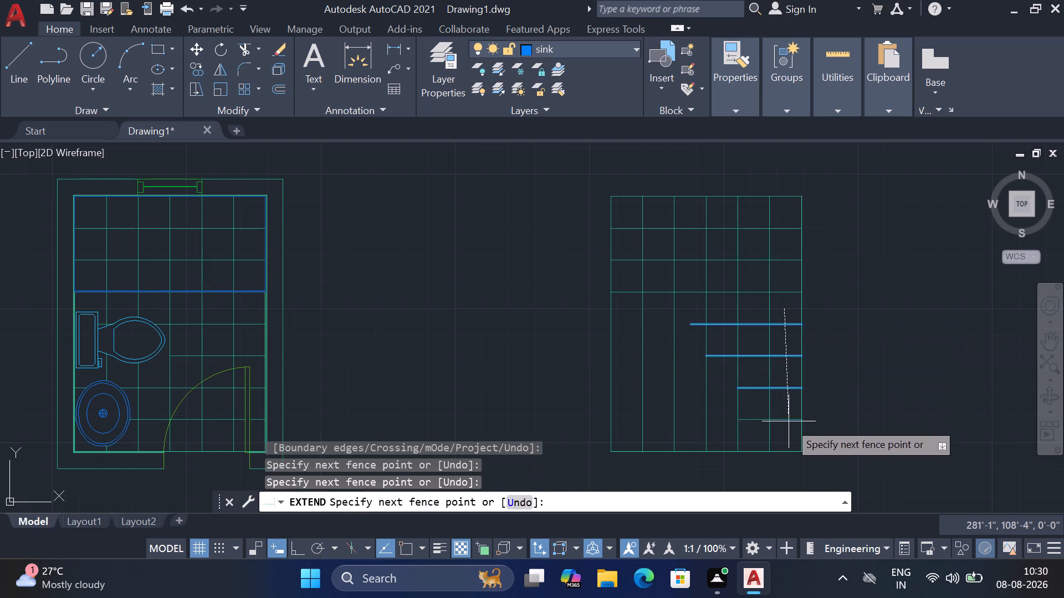
left_click(789, 429)
left_click(751, 369)
left_click(755, 434)
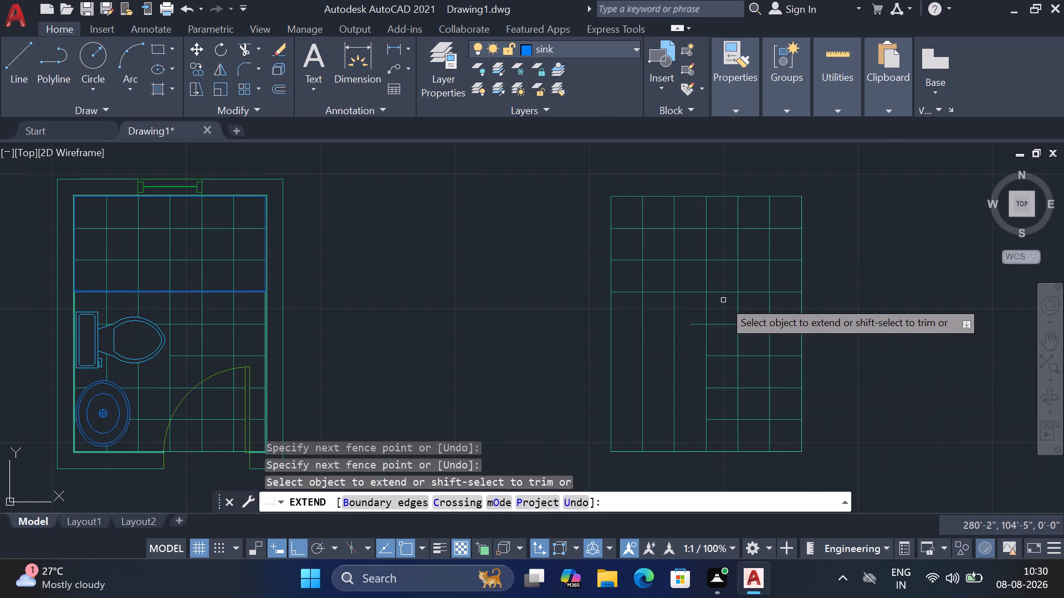
left_click(723, 306)
left_click(726, 437)
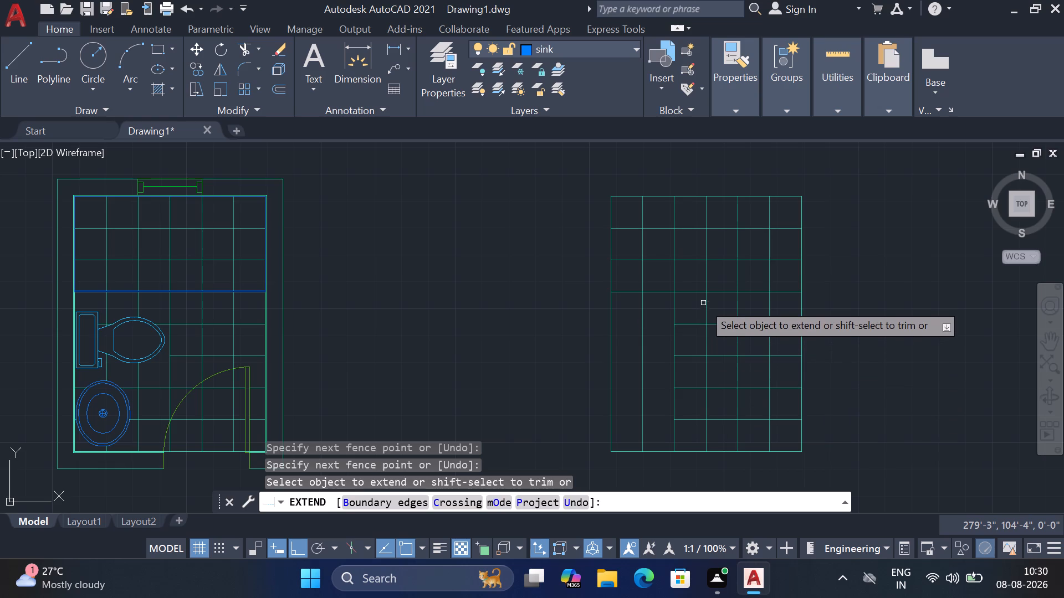
left_click(692, 306)
left_click(697, 436)
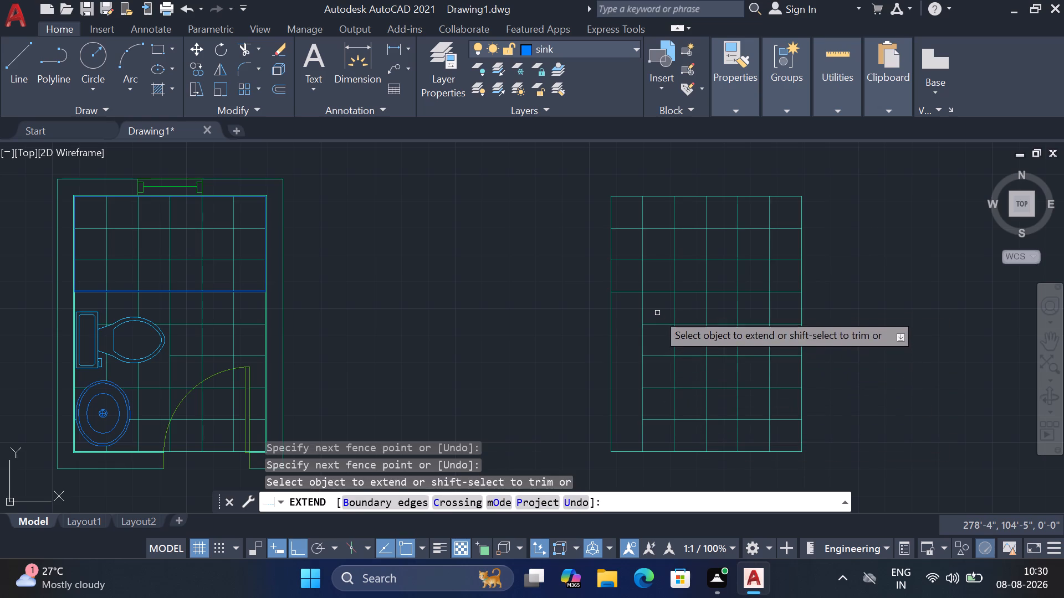
left_click(658, 312)
left_click(663, 435)
scroll(710, 300, "down", 2)
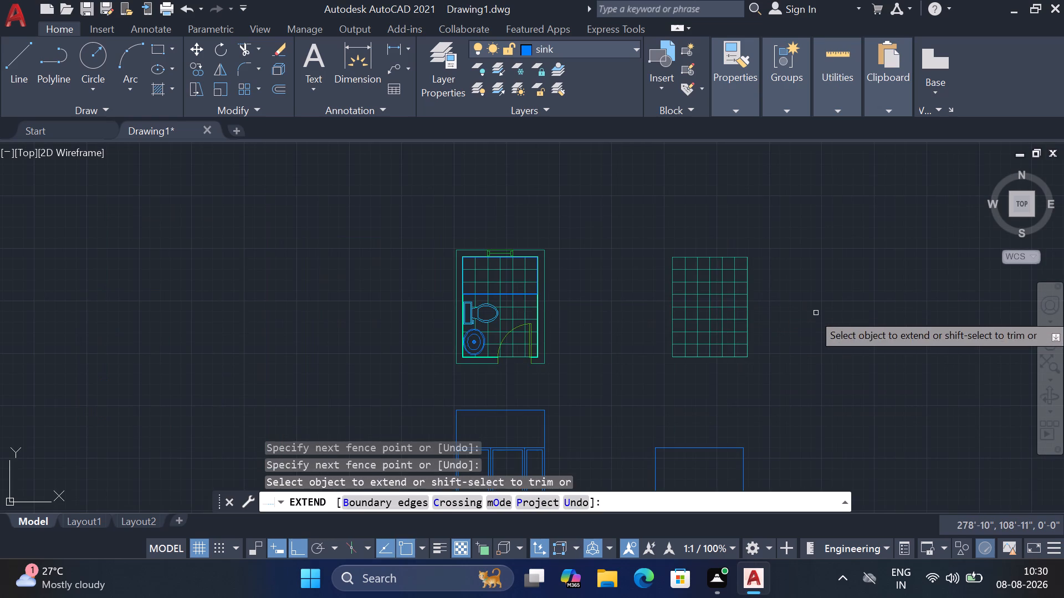
key("Escape")
Move the completed tile grid onto the separate wall rectangle, matching their bottom-left corners.
middle_click_drag(804, 318, 775, 304)
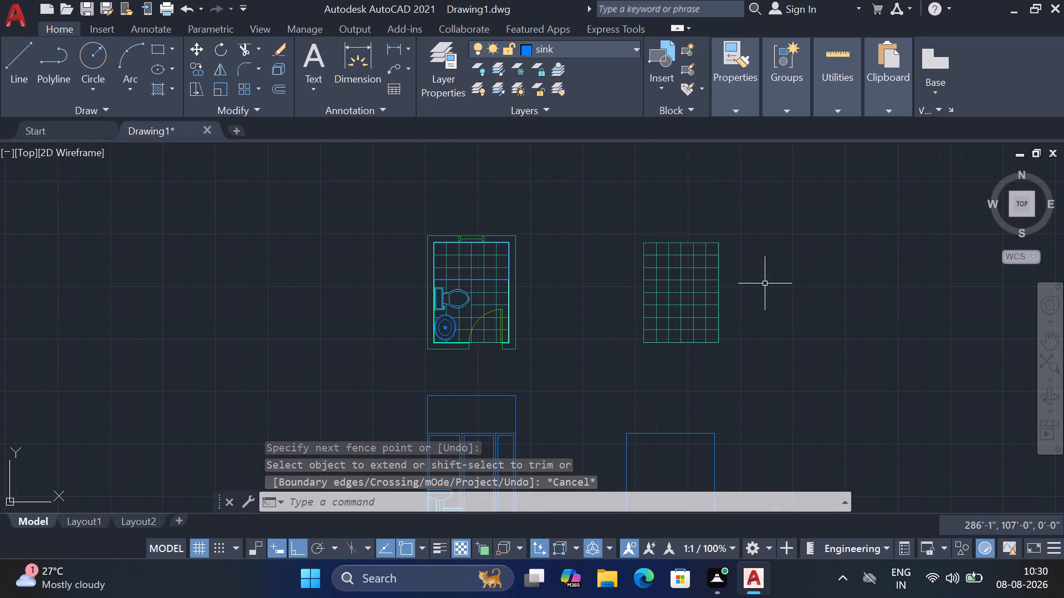
left_click(760, 220)
left_click(598, 385)
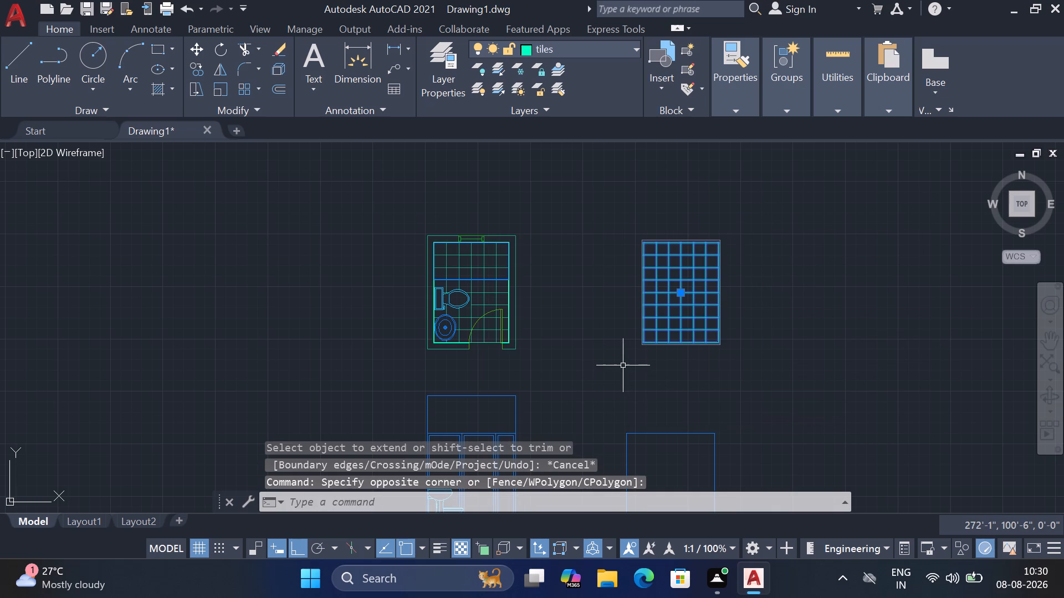
key("m")
key("space")
left_click(643, 341)
scroll(679, 237, "down", 1)
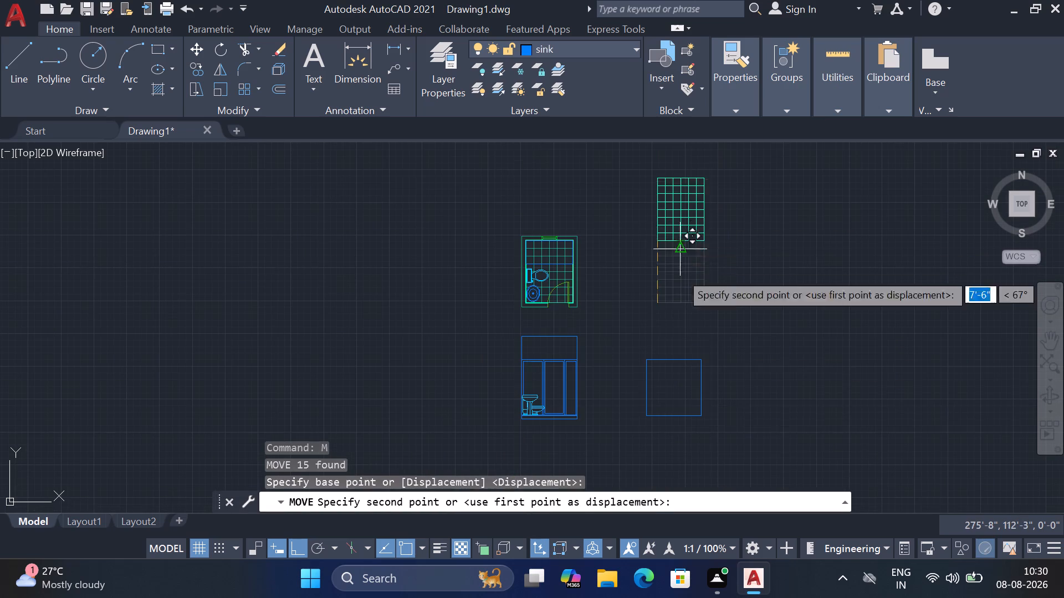
left_click(644, 417)
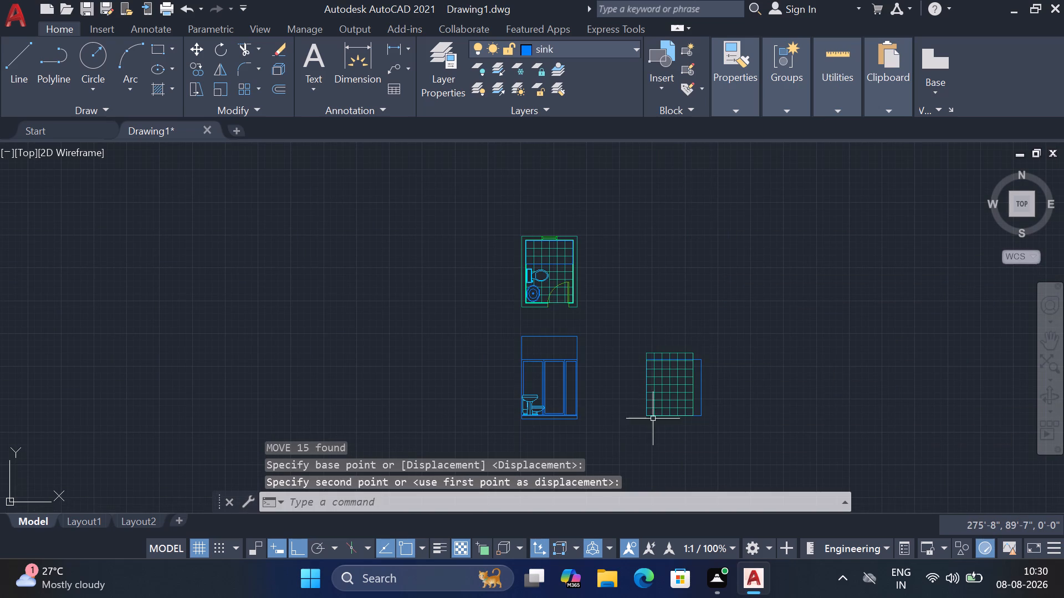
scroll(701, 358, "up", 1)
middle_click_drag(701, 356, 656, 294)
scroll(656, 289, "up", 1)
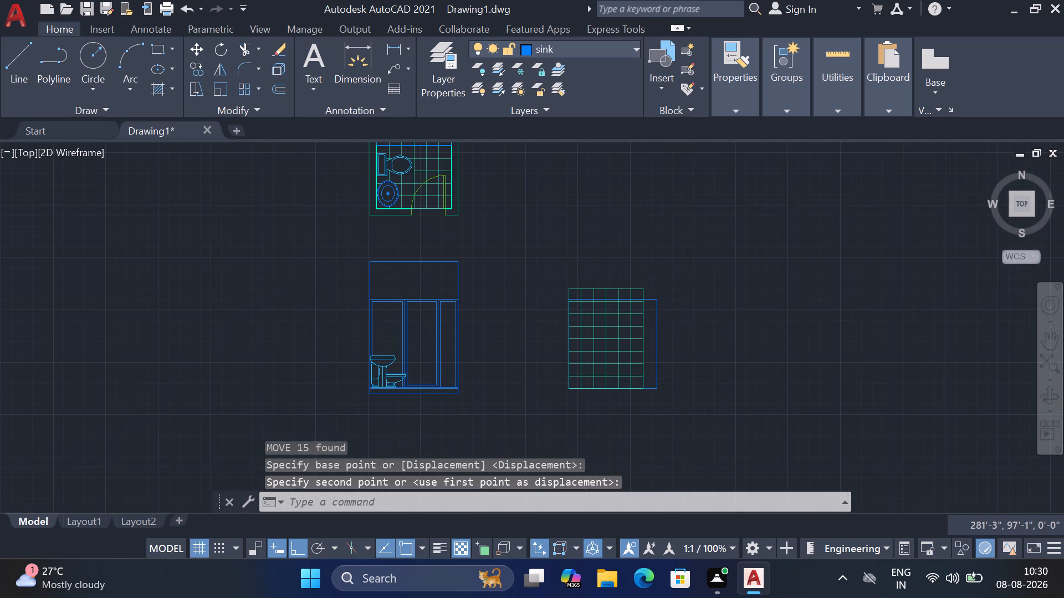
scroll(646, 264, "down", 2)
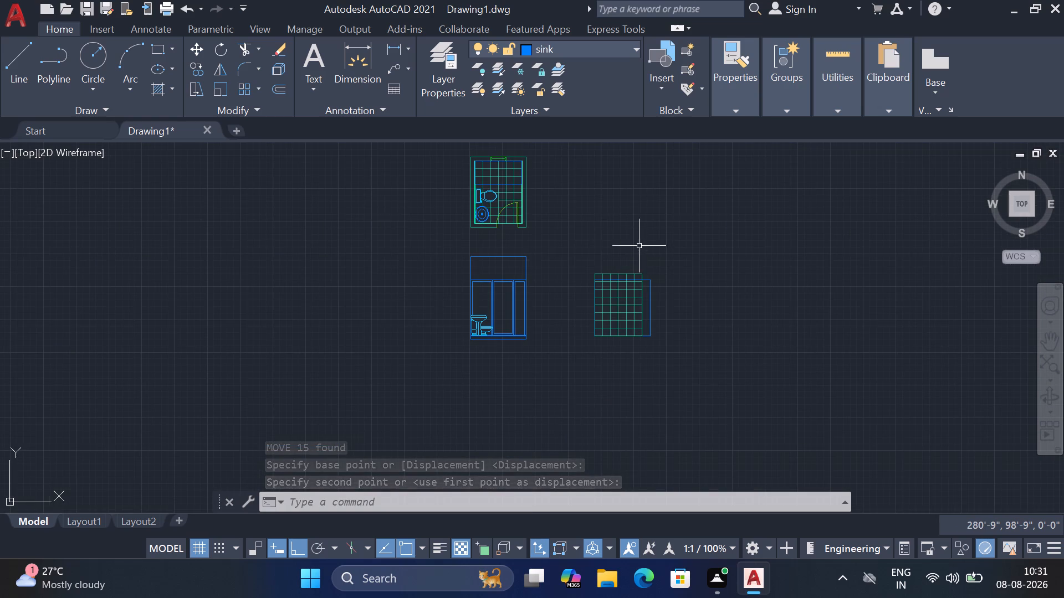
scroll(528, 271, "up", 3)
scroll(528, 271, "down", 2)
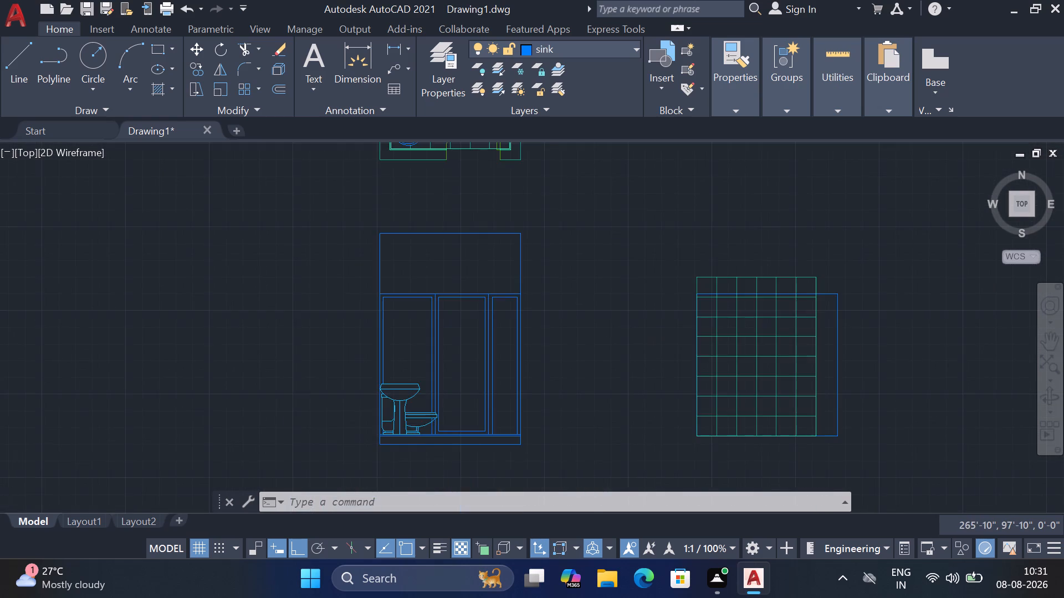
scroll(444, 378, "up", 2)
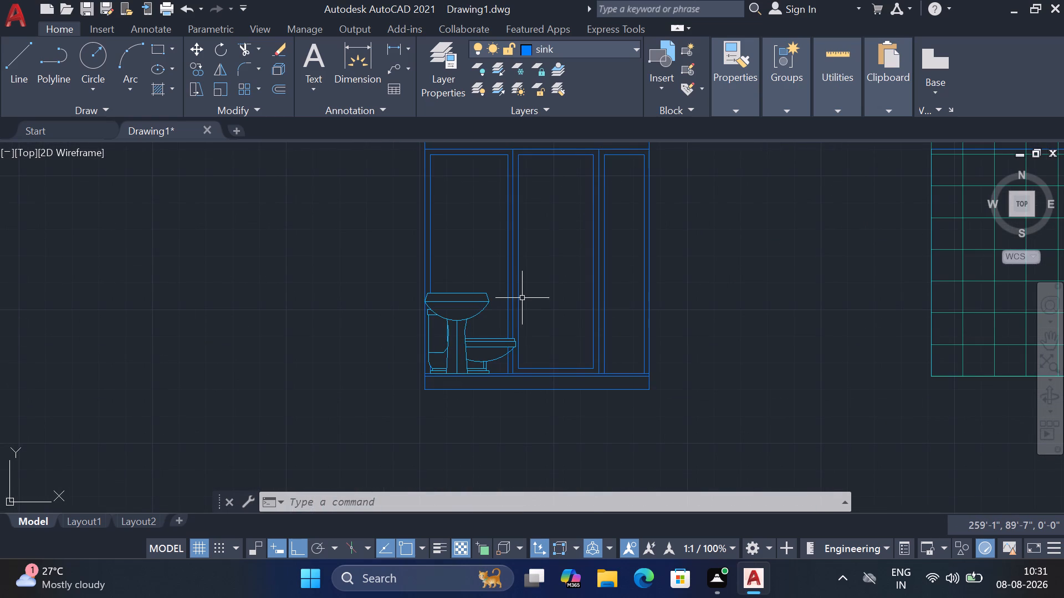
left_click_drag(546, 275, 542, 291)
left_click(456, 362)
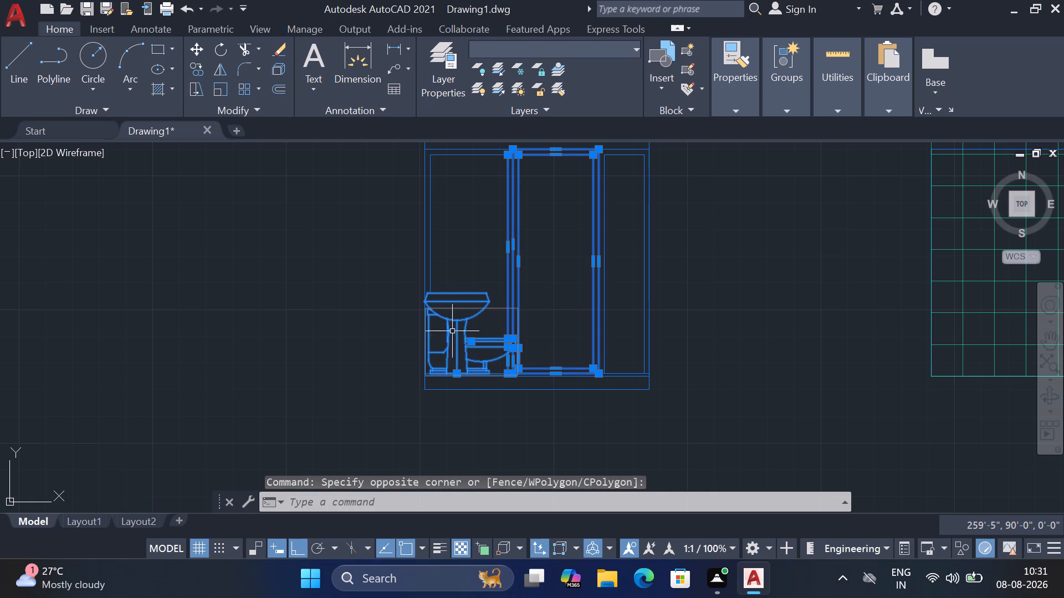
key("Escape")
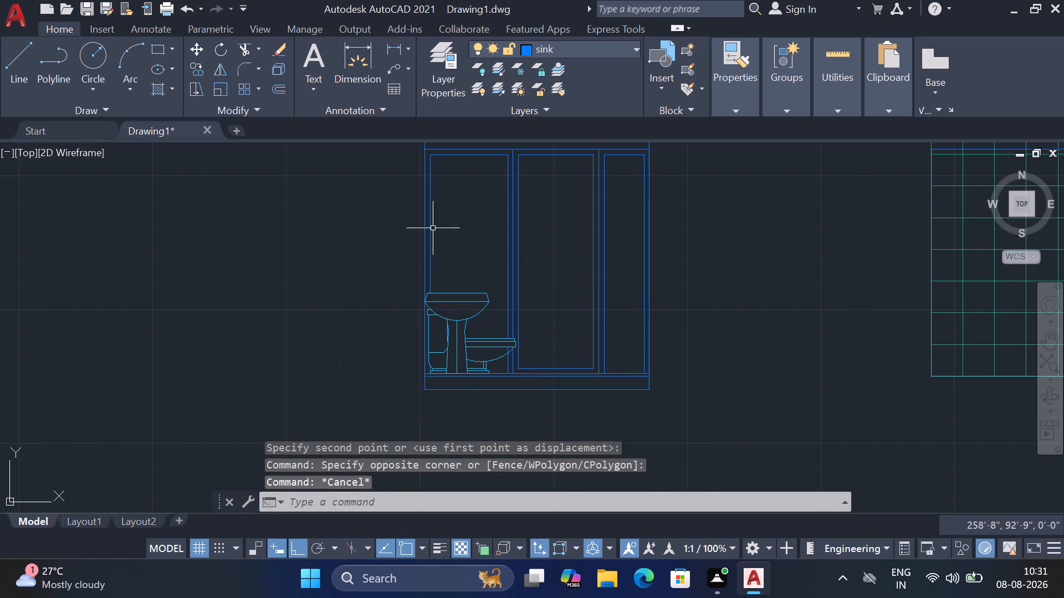
Join the elevation's fixture, door and panel frame linework into polylines.
scroll(405, 251, "down", 1)
left_click_drag(378, 158, 381, 163)
left_click(613, 370)
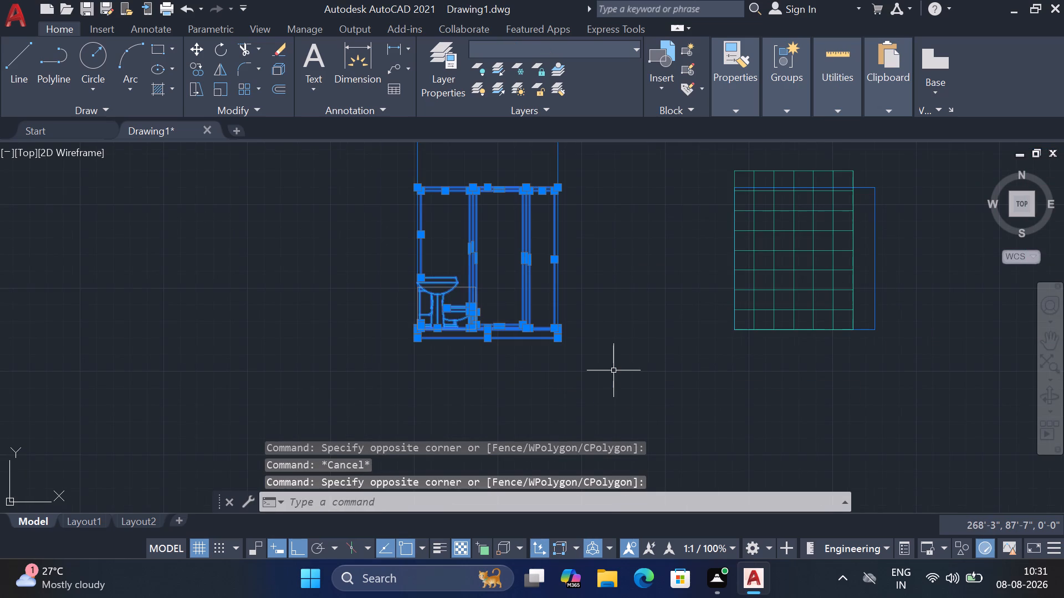
key("j")
key("space")
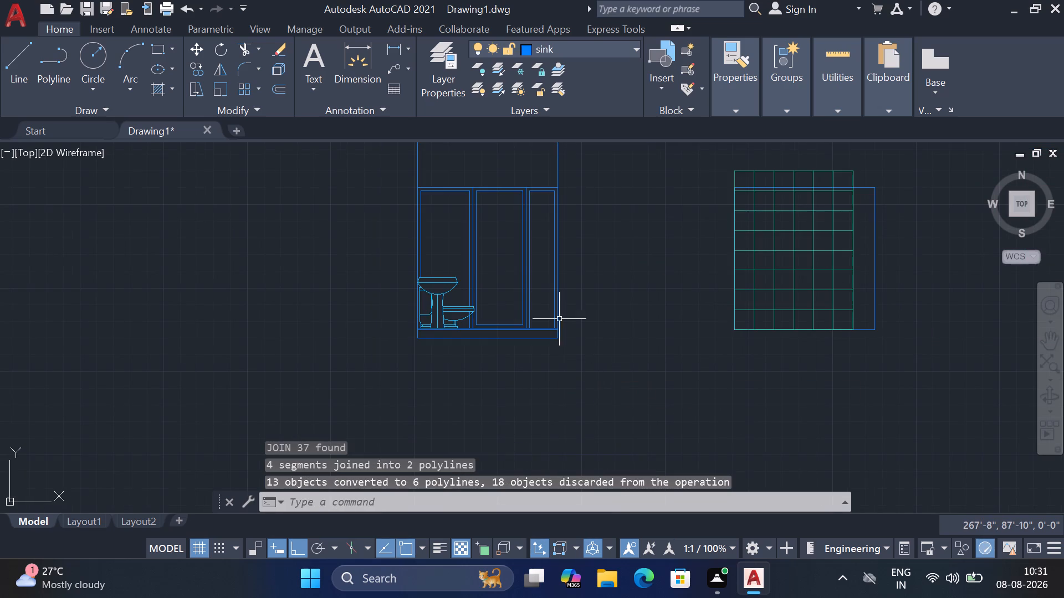
Examine how the segments of the elevation's door panel outlines and header line are joined.
left_click(508, 192)
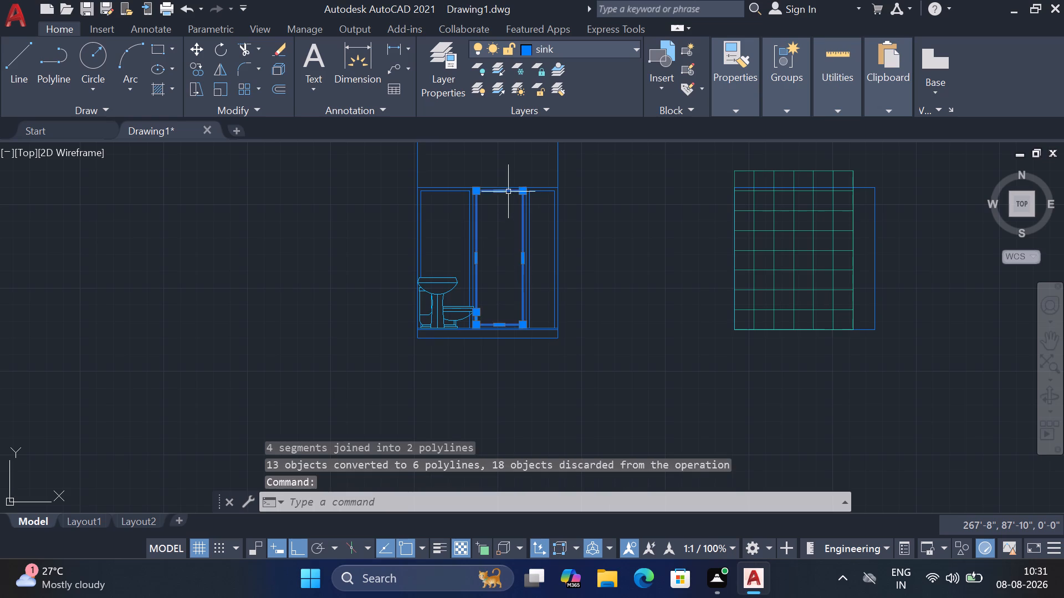
key("Escape")
left_click(484, 187)
key("Escape")
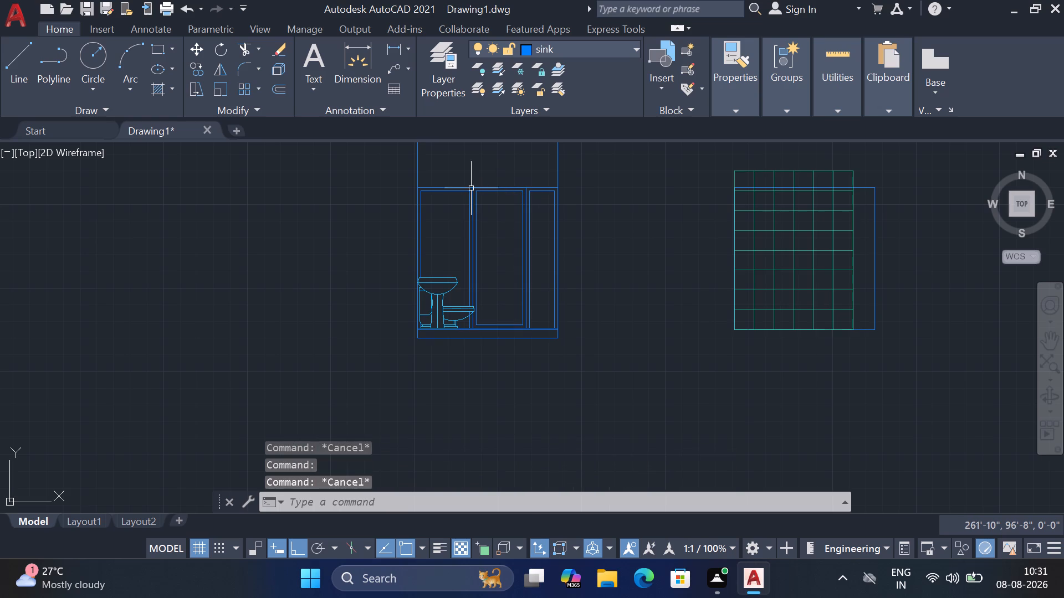
left_click(453, 188)
key("Escape")
left_click(436, 190)
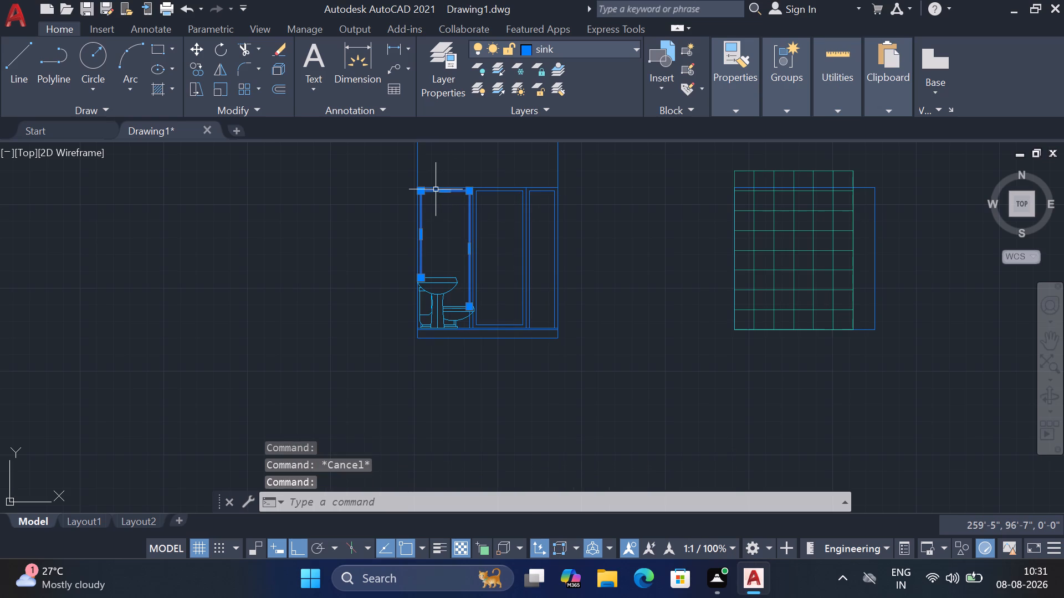
key("Escape")
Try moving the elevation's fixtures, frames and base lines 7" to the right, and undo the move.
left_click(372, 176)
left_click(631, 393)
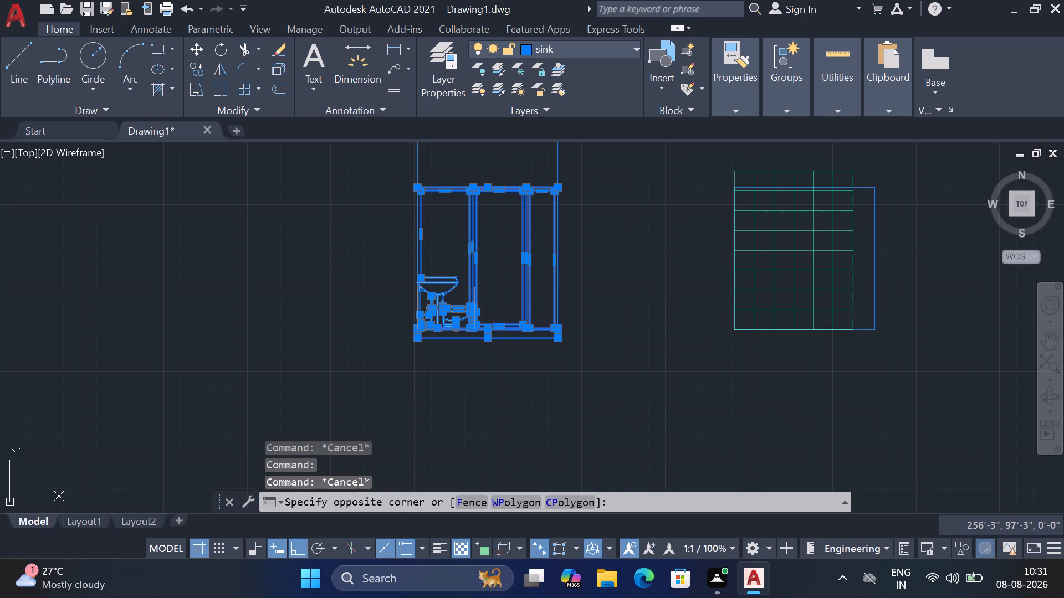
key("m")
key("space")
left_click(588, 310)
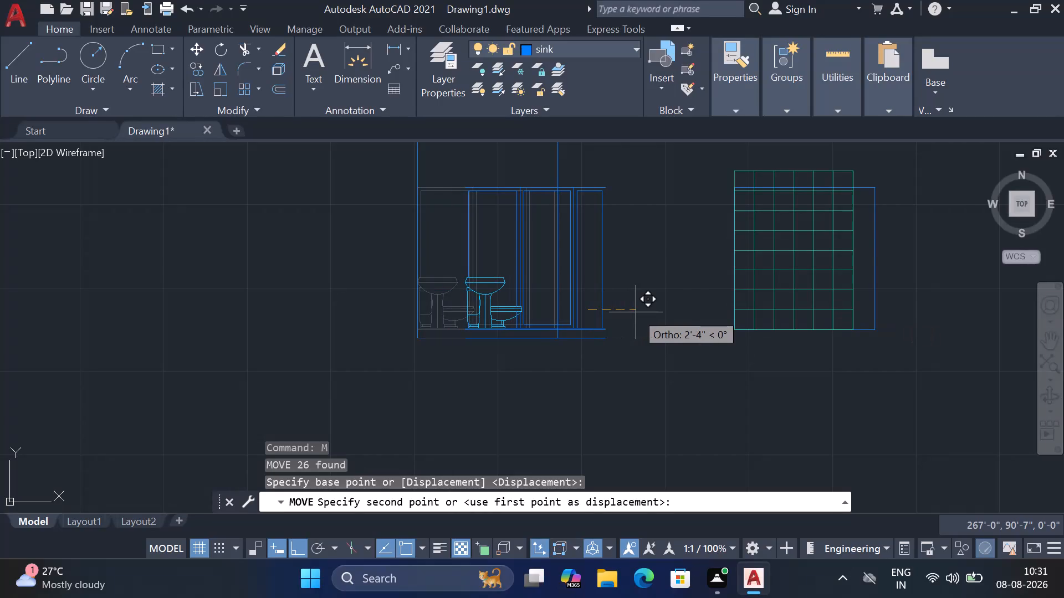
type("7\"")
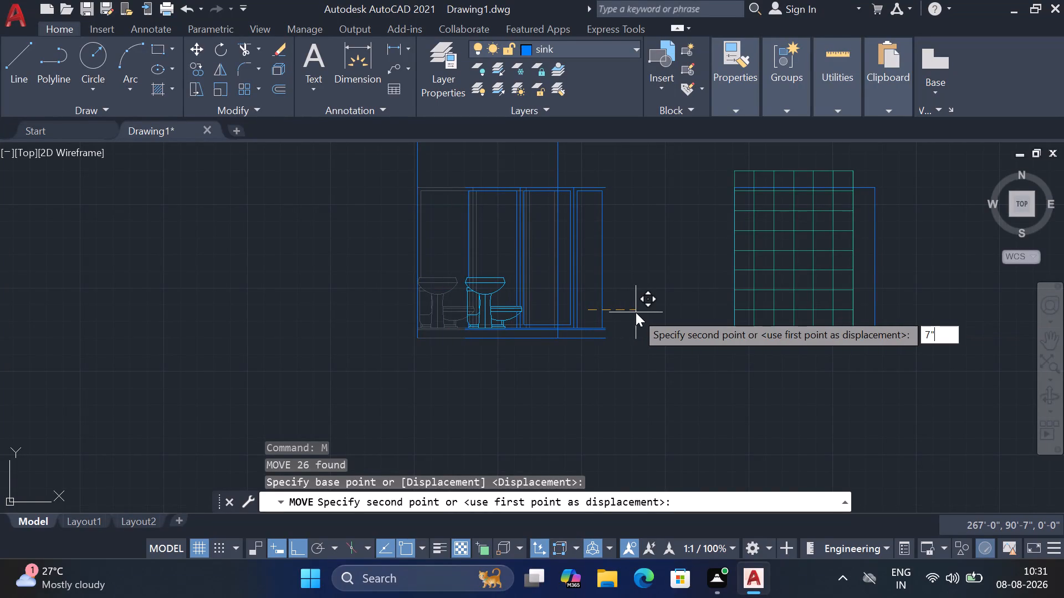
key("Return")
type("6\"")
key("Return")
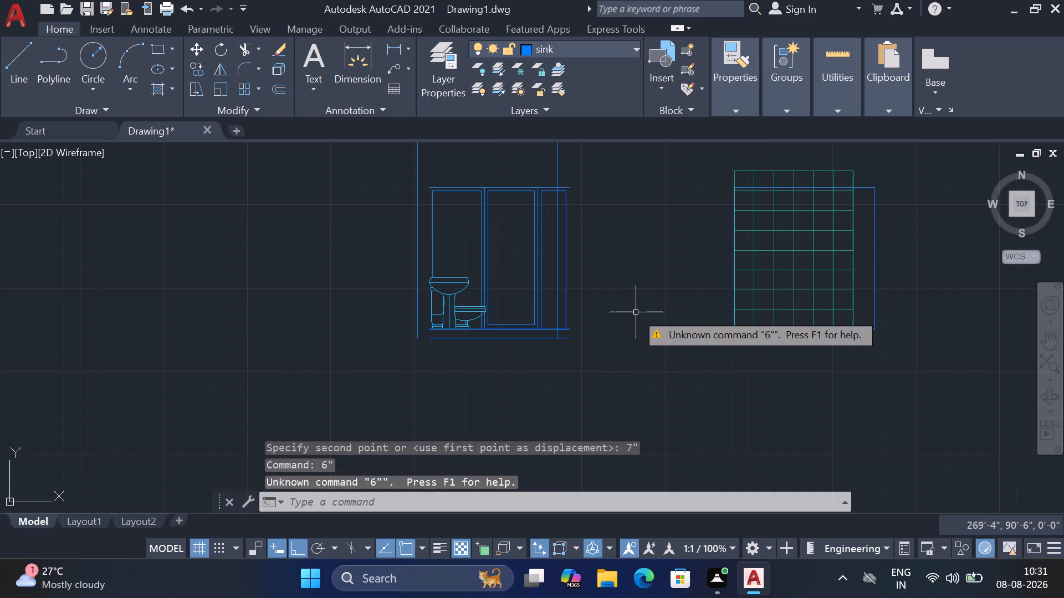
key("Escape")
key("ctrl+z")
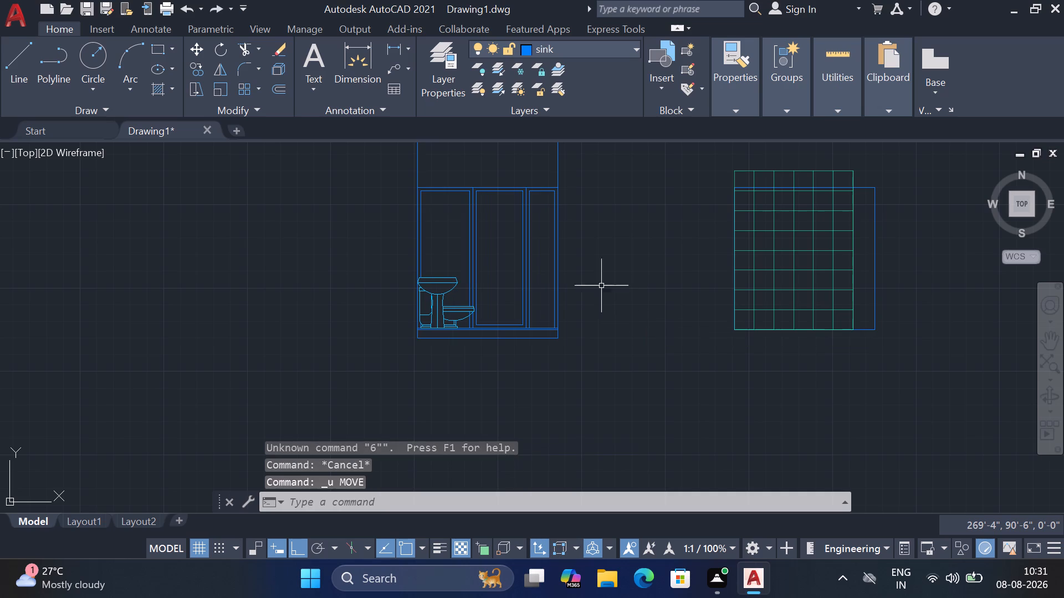
Move the elevation's fixtures, door and panel frames and base lines 6" horizontally to the right.
left_click(374, 172)
left_click(623, 378)
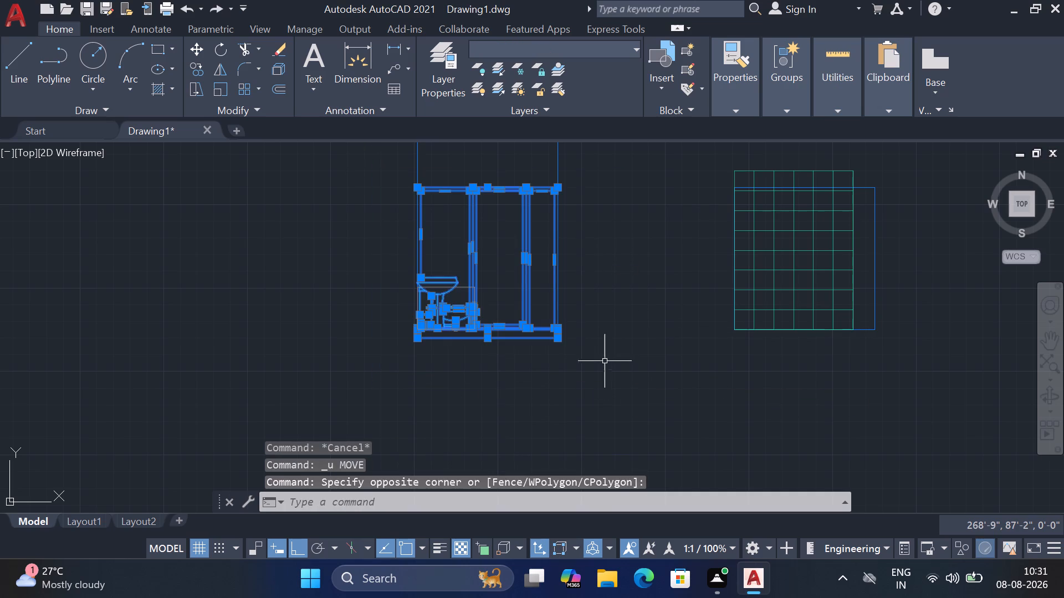
type("m")
key("space")
left_click(585, 359)
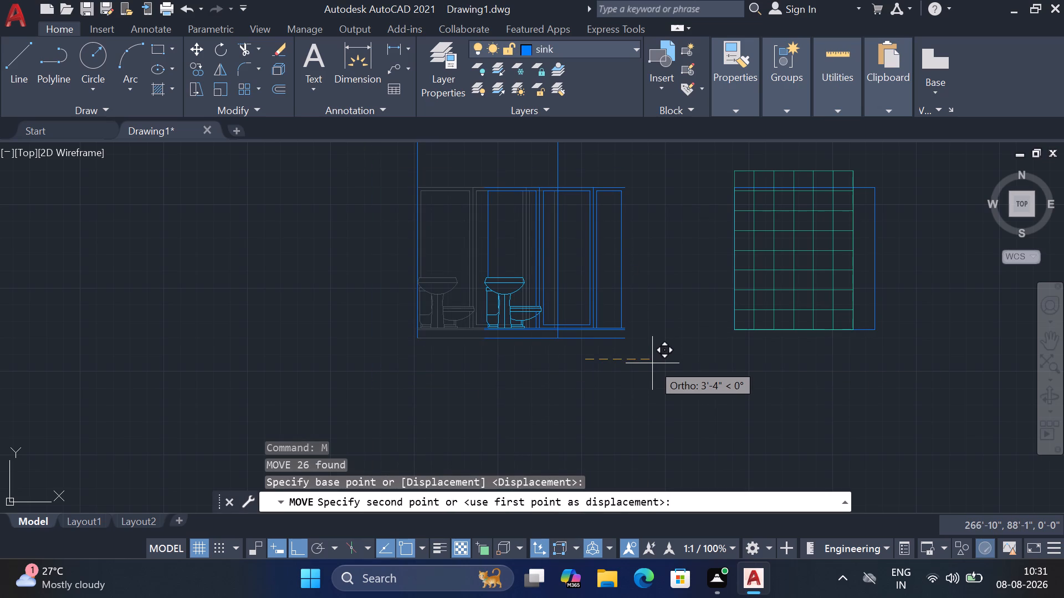
type("6\"")
key("Return")
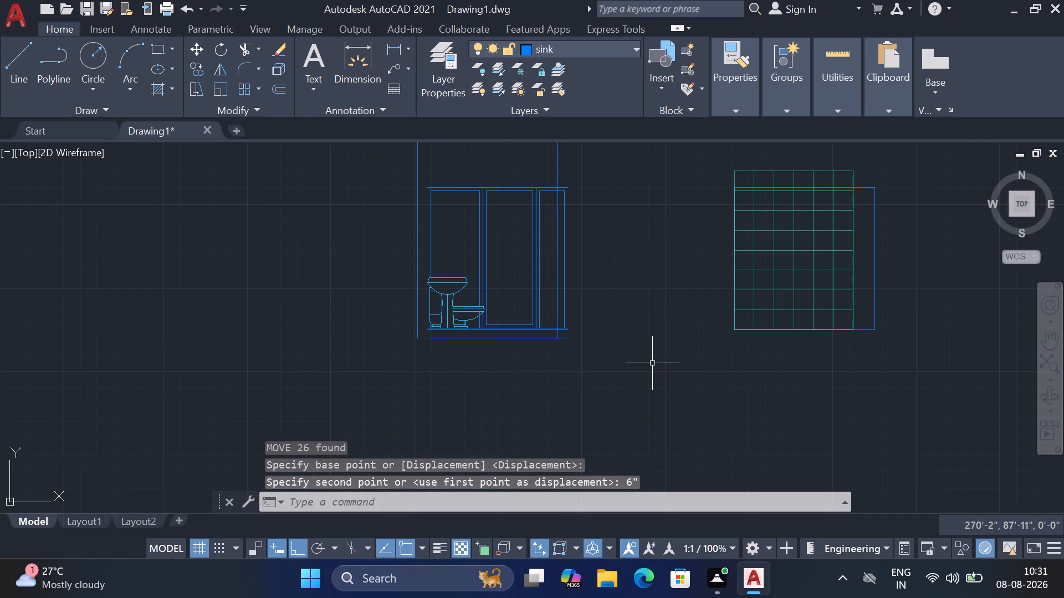
key("Escape")
Extend the elevation's floor and base lines to the outer left wall line.
middle_click_drag(599, 271, 625, 305)
scroll(449, 370, "up", 3)
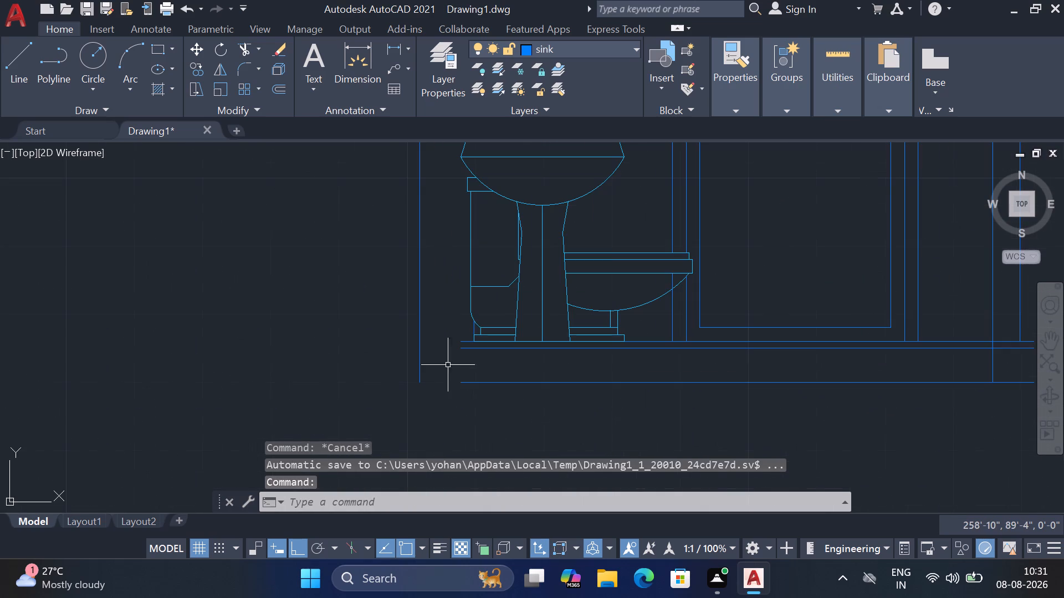
key("r")
type("ex")
key("Escape")
key("Escape")
type("ex")
key("space")
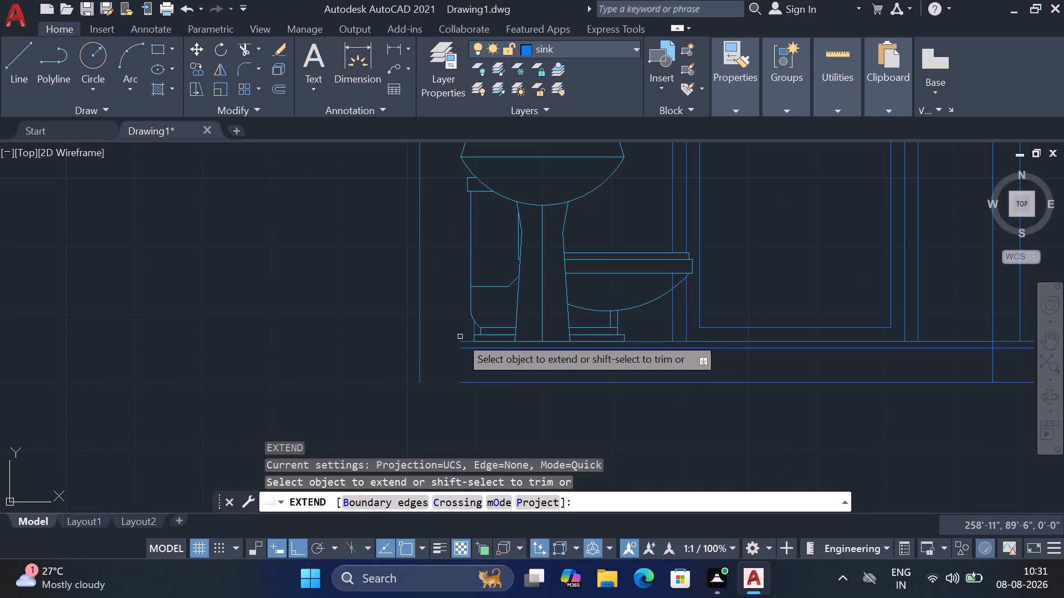
left_click(462, 330)
left_click(475, 412)
scroll(470, 379, "down", 2)
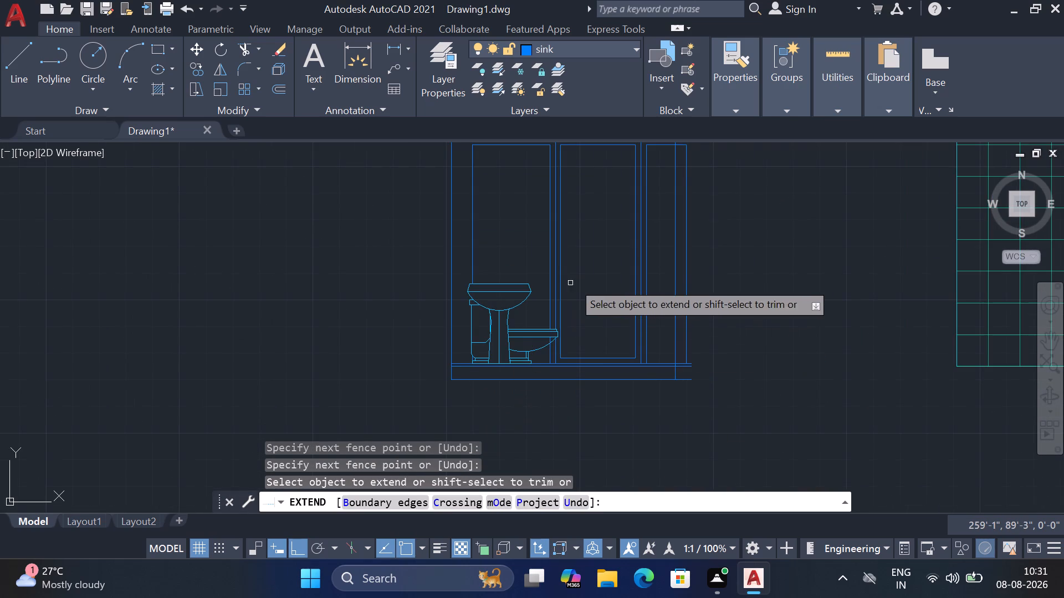
middle_click_drag(580, 275, 571, 353)
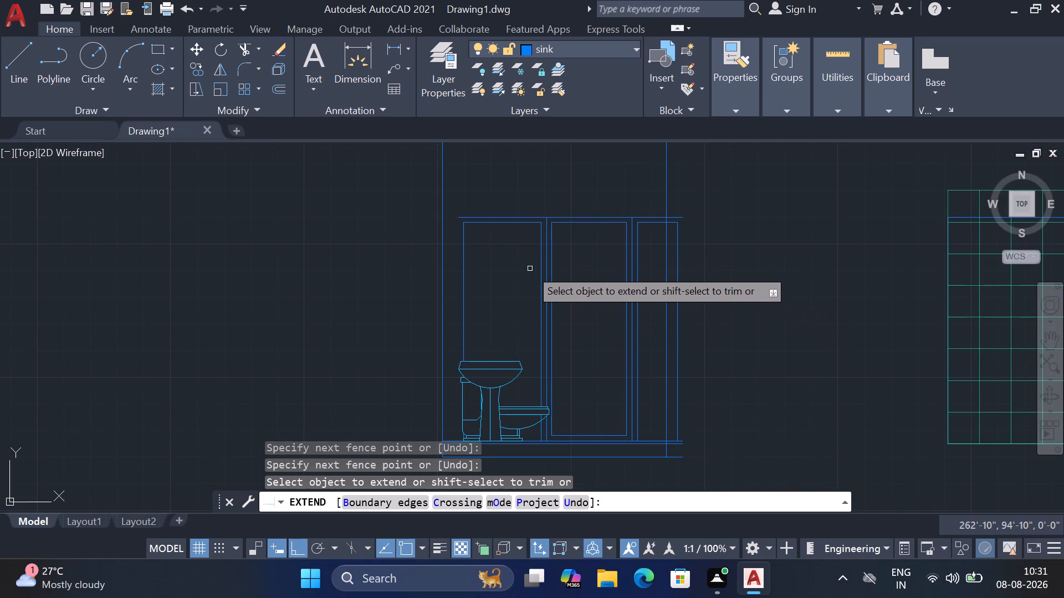
middle_click_drag(509, 231, 511, 256)
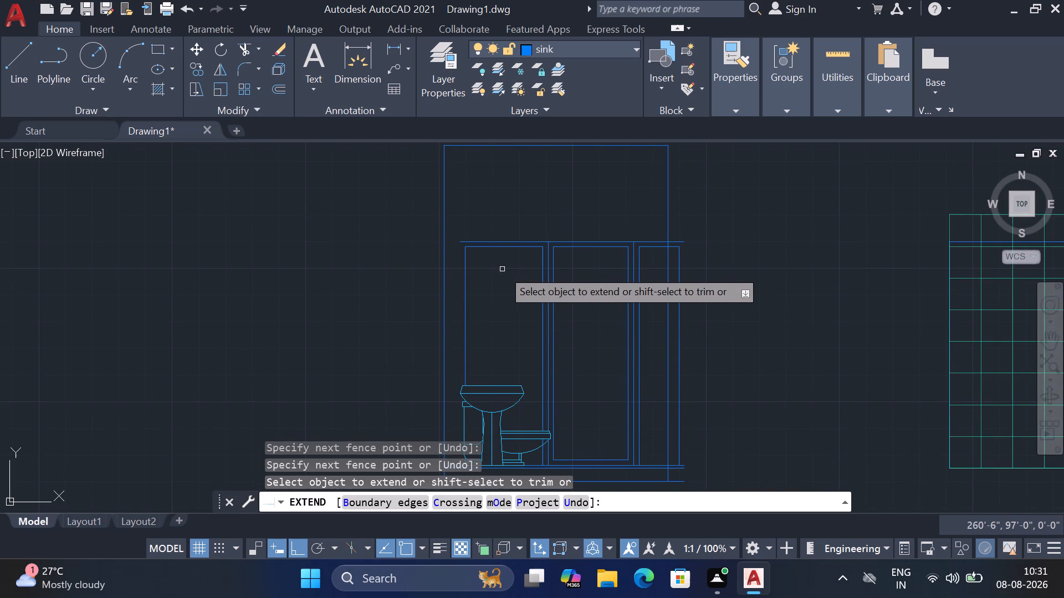
key("Escape")
Draw a 2" vertical line from the left panel's top-left corner up to the header line.
left_click(481, 241)
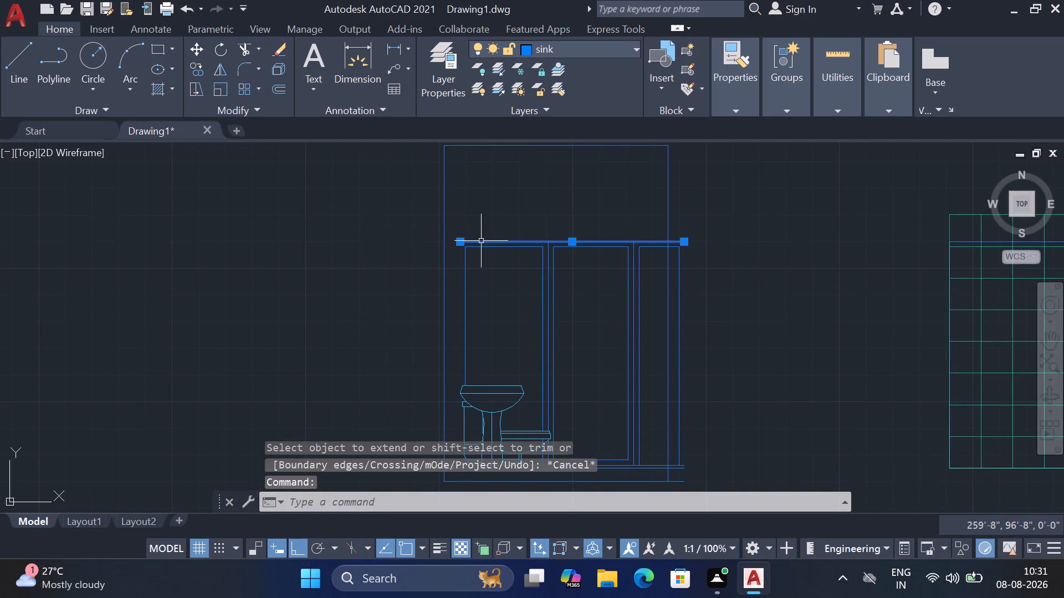
key("Escape")
key("l")
key("space")
scroll(461, 241, "up", 2)
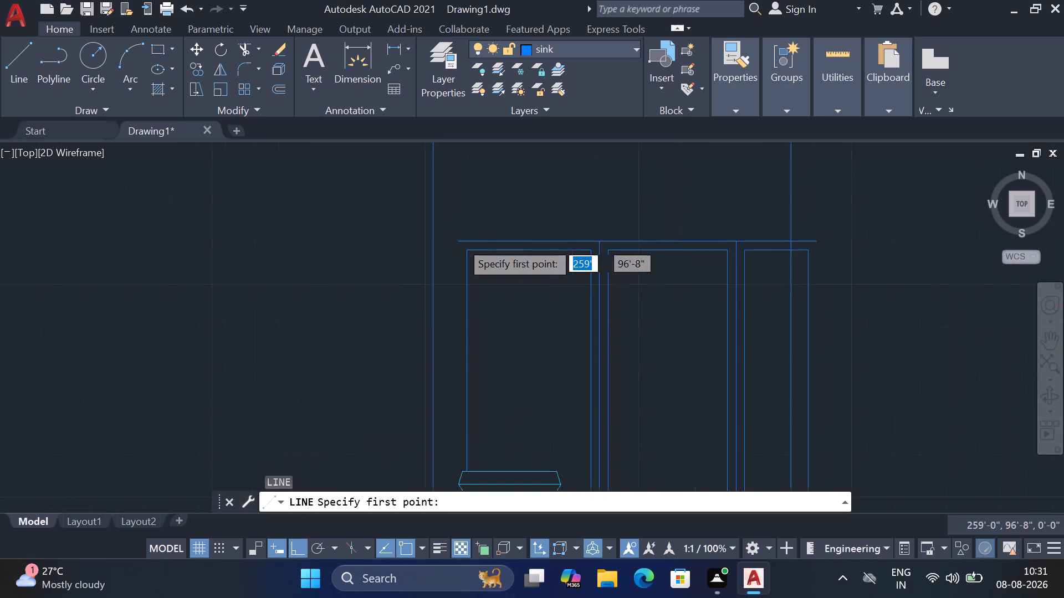
scroll(461, 241, "up", 1)
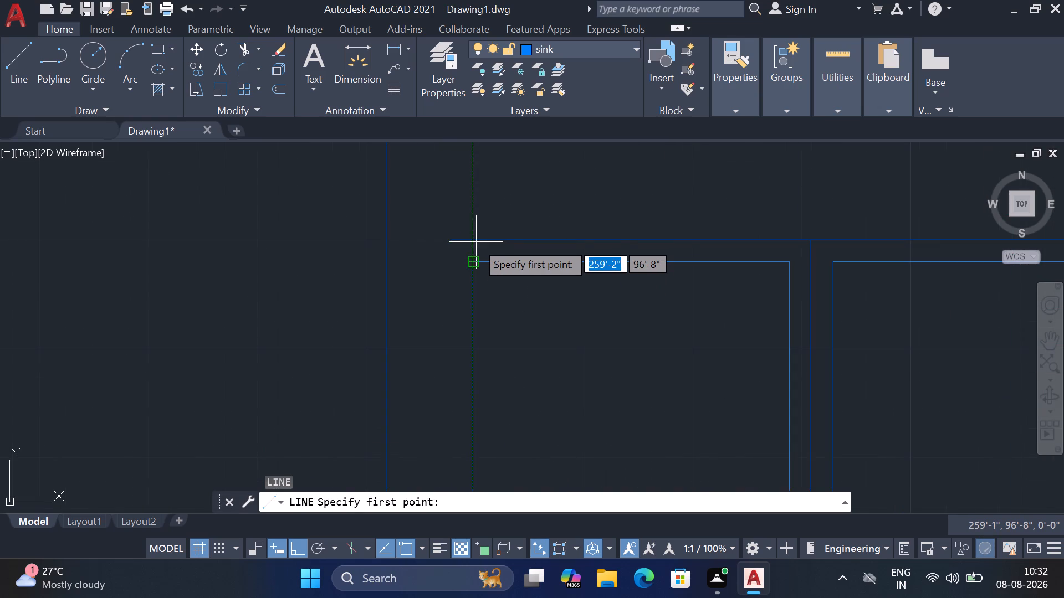
middle_click_drag(470, 270, 456, 308)
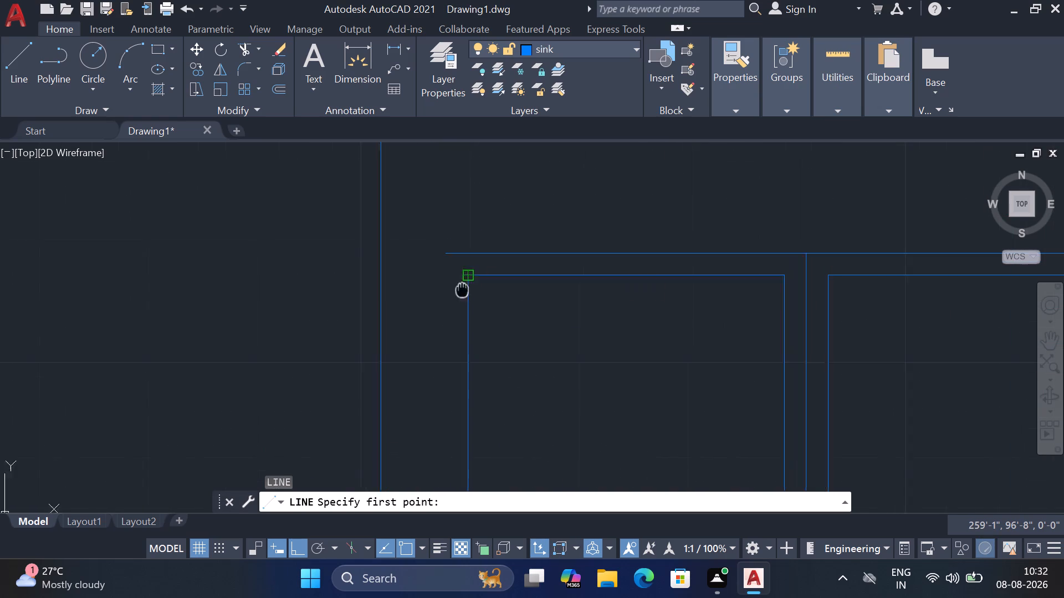
middle_click_drag(456, 308, 446, 333)
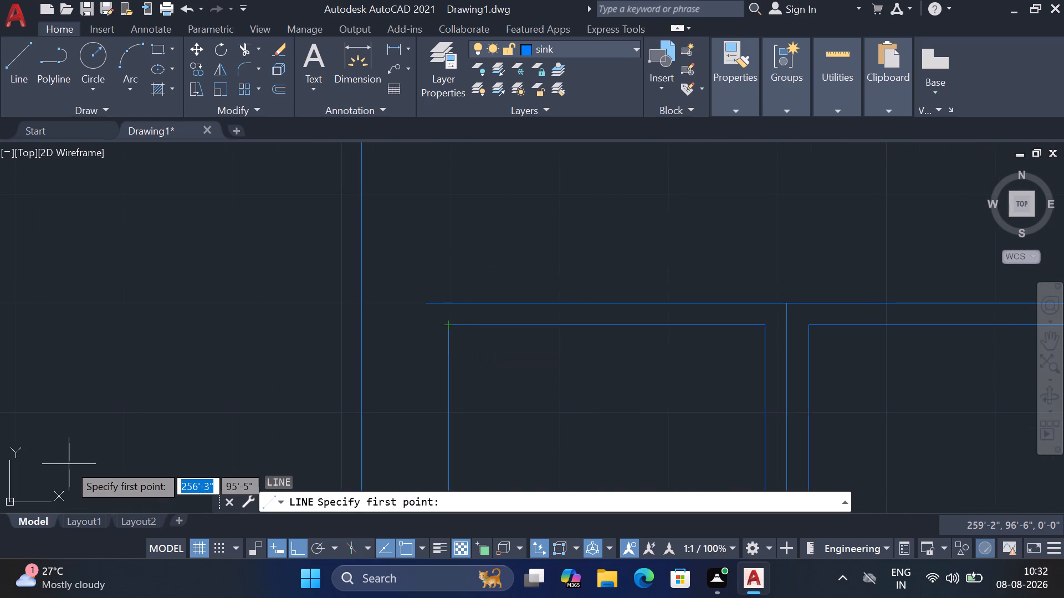
left_click(448, 325)
left_click(449, 302)
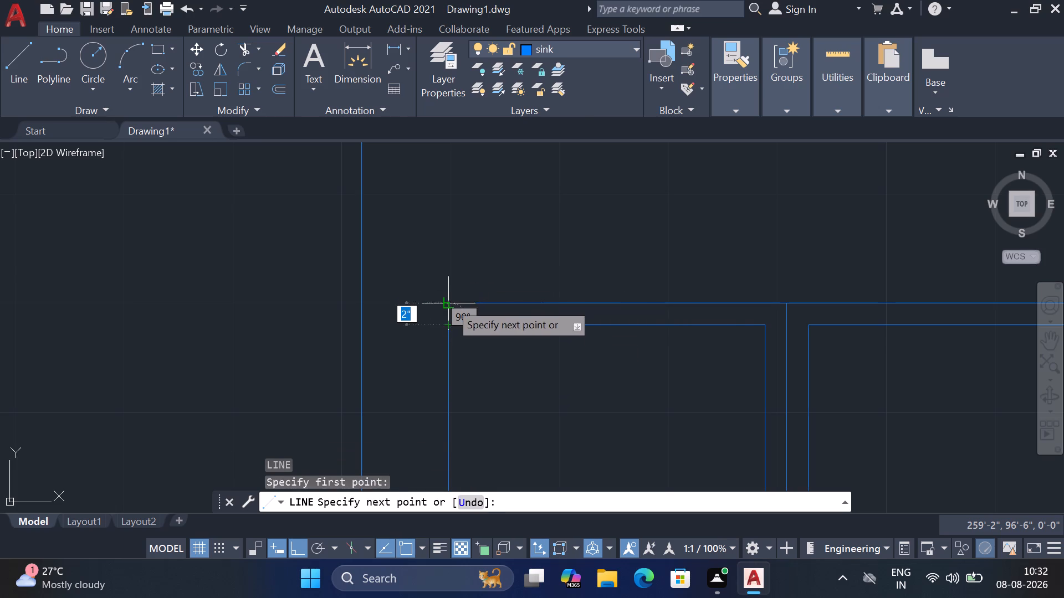
key("Escape")
Stretch the short vertical line's top end to the ceiling line and its bottom end up to the header line.
left_click(454, 309)
left_click(439, 317)
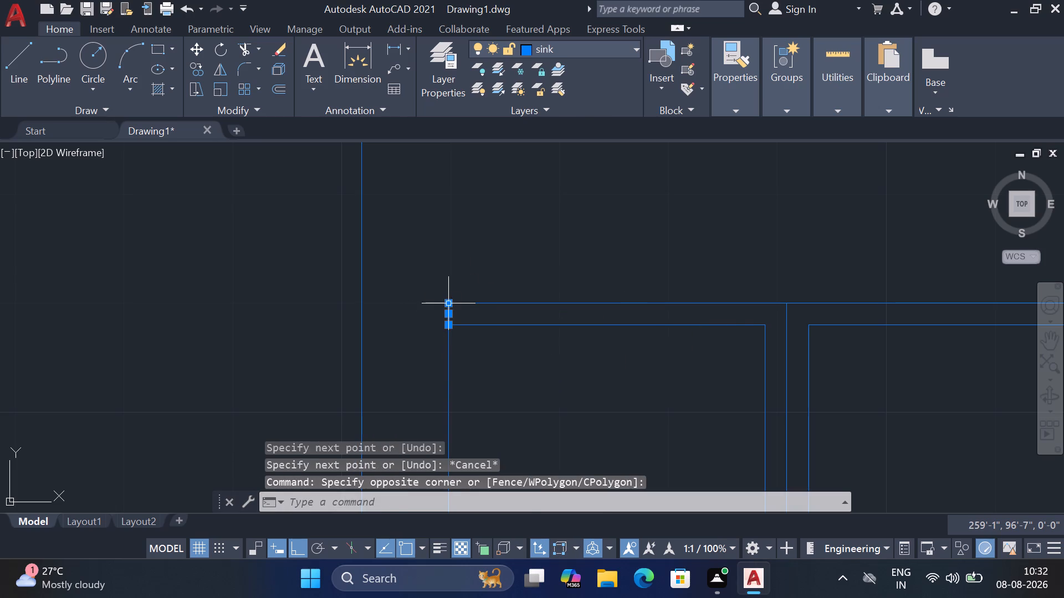
left_click(449, 302)
scroll(413, 412, "down", 2)
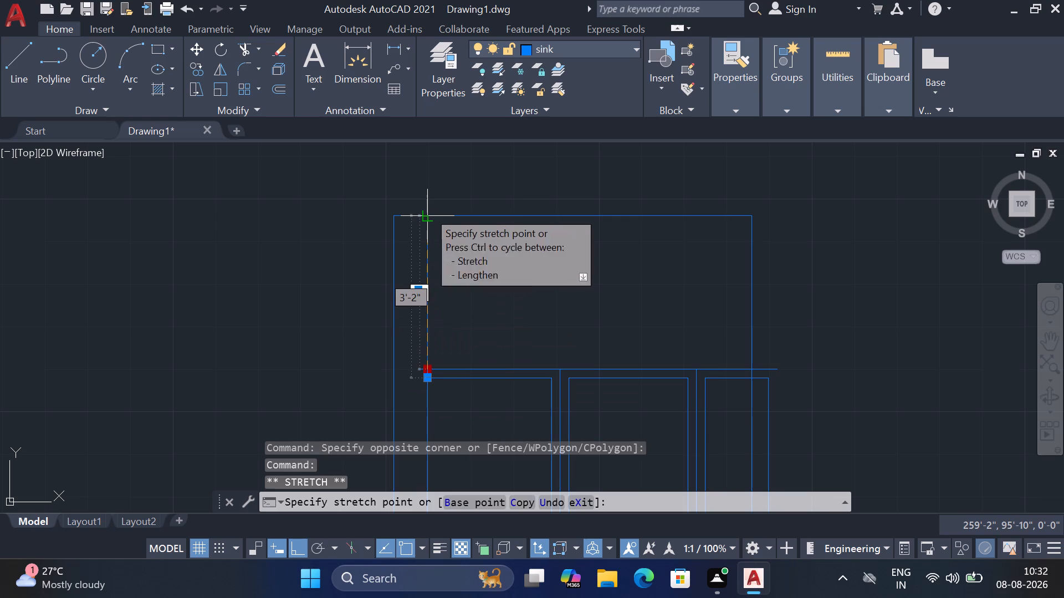
left_click(428, 211)
key("Escape")
scroll(417, 388, "up", 3)
left_click(458, 333)
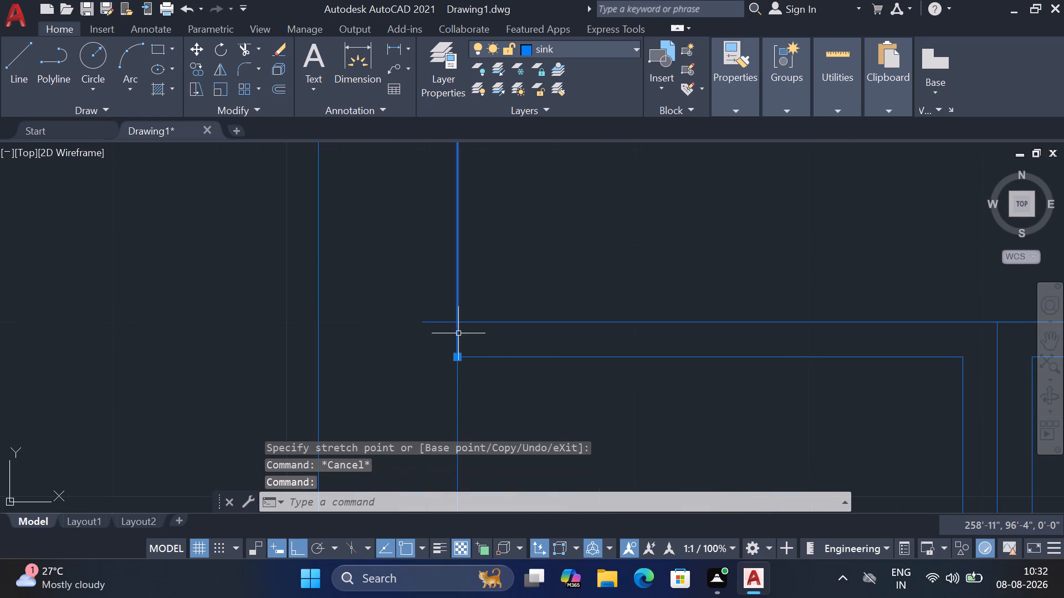
left_click(461, 355)
left_click(459, 324)
key("Escape")
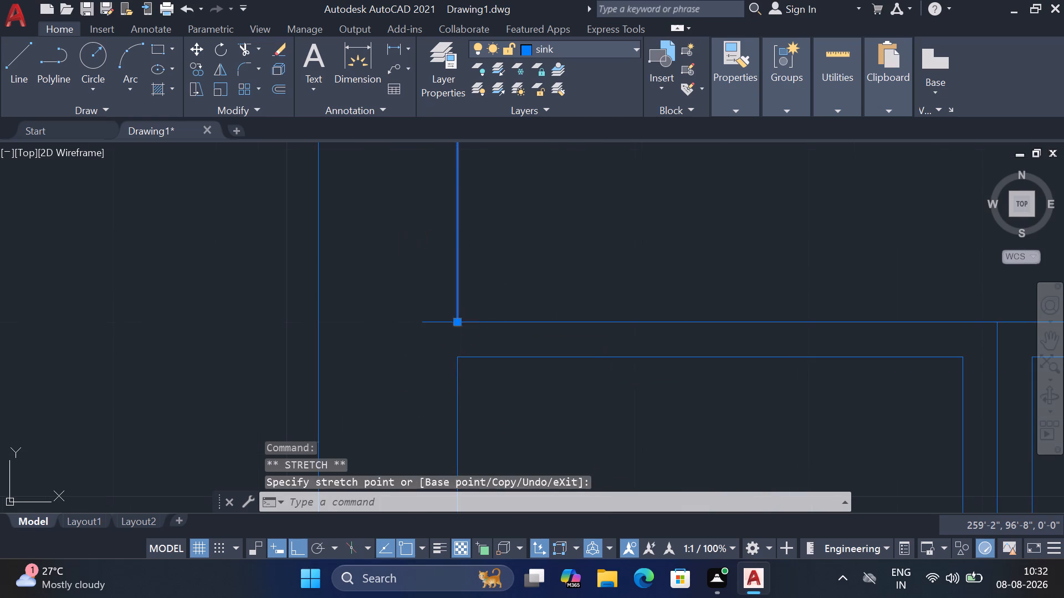
Trim the header line's stub that projects left past the new vertical line.
key("t")
key("r")
key("space")
left_click(441, 313)
left_click(439, 338)
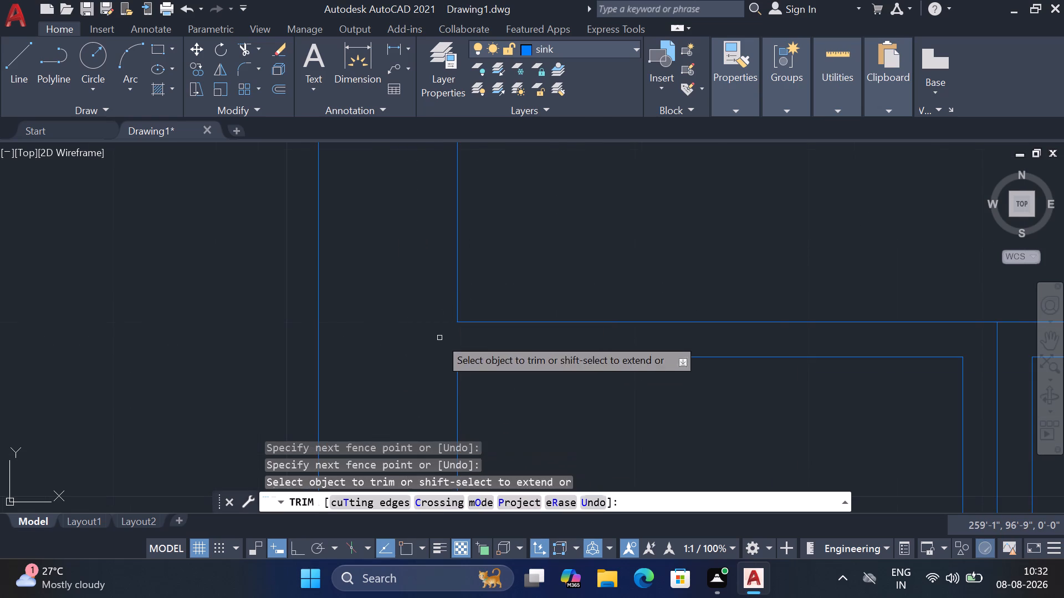
scroll(530, 288, "down", 3)
middle_click_drag(709, 252, 599, 252)
scroll(599, 252, "down", 2)
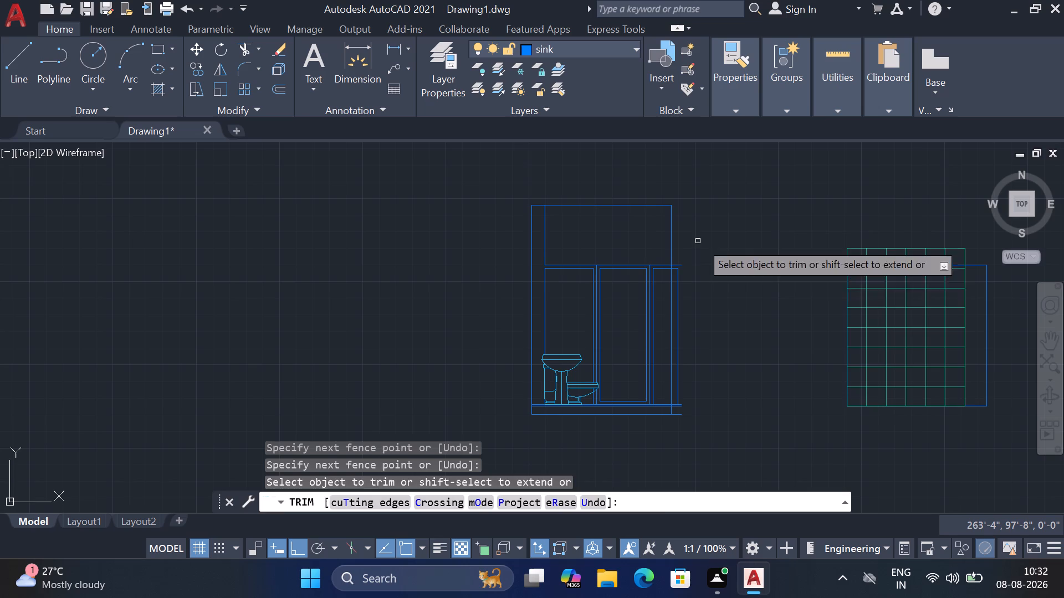
key("Escape")
Offset the elevation's right wall line 6" inward.
left_click(669, 231)
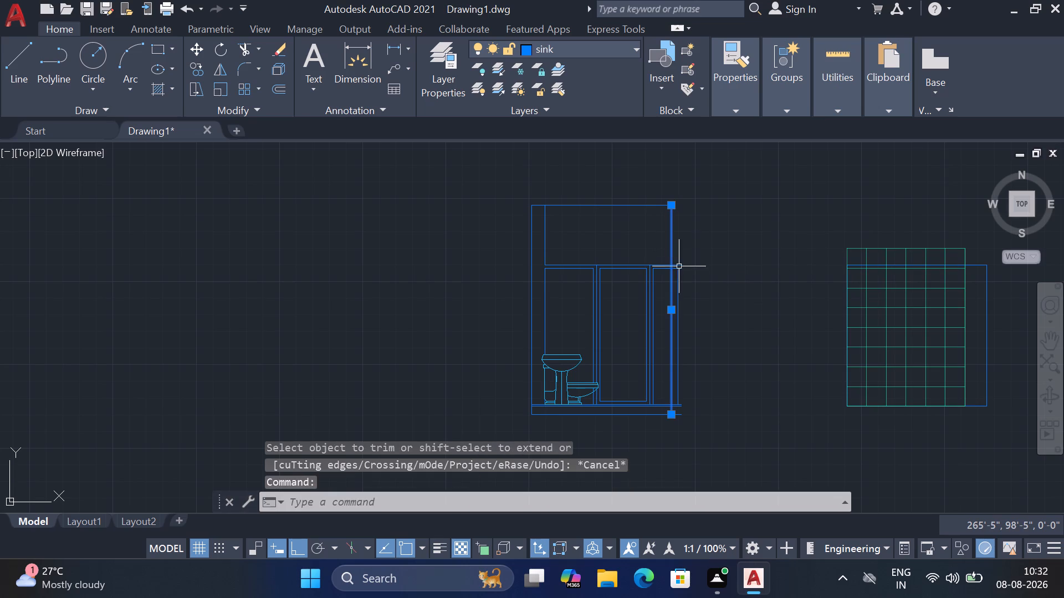
type("o")
key("space")
type("6\"")
key("Return")
left_click(478, 274)
key("Escape")
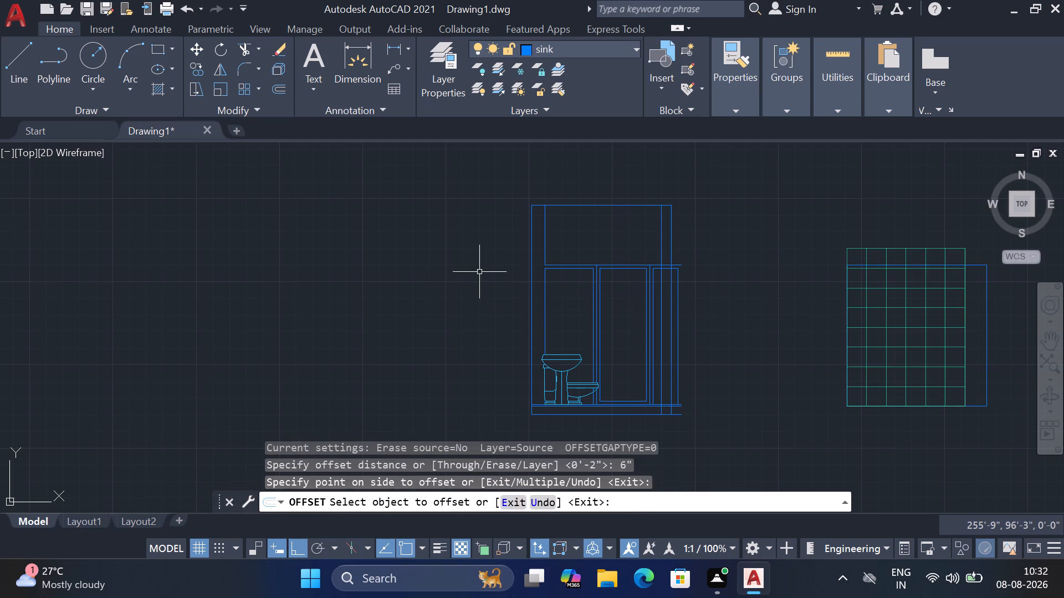
Trim the header line and the narrow panel's top edge out of the 6" right wall thickness.
key("t")
key("r")
key("space")
scroll(681, 262, "up", 1)
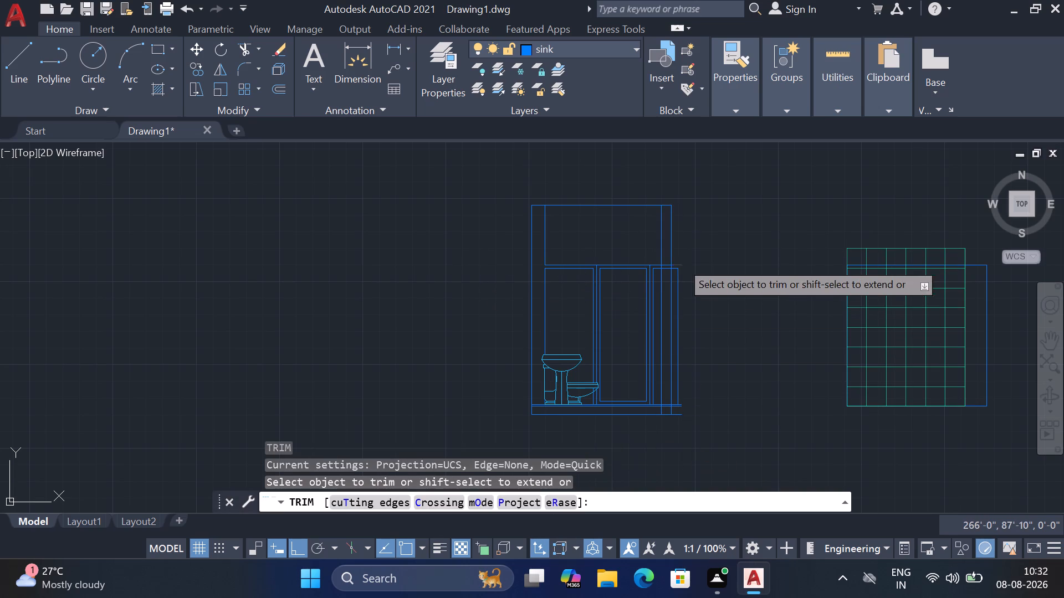
scroll(681, 261, "up", 1)
left_click_drag(640, 240, 640, 245)
left_click(631, 344)
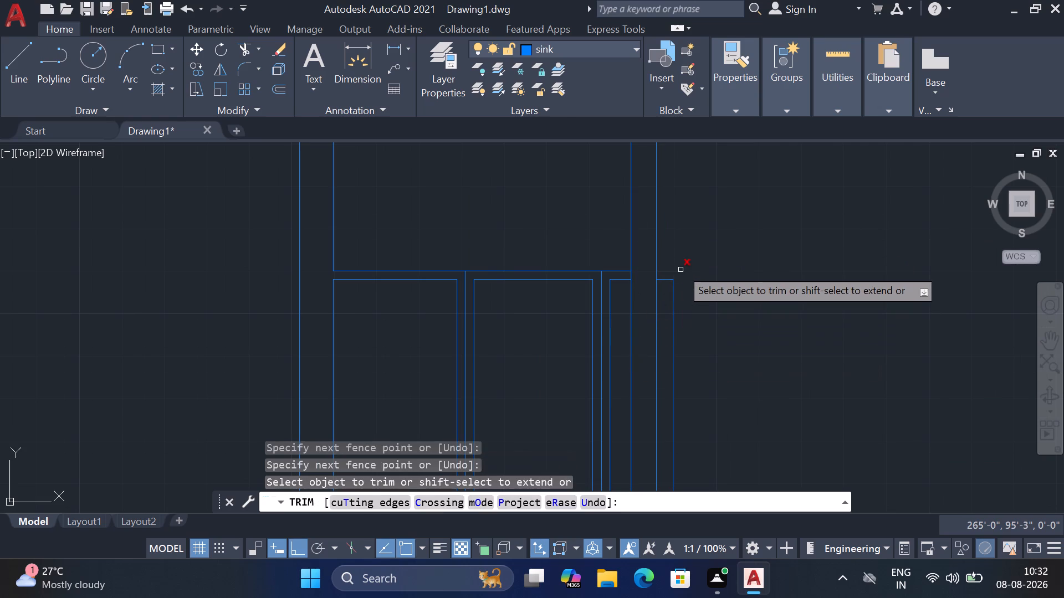
left_click(698, 251)
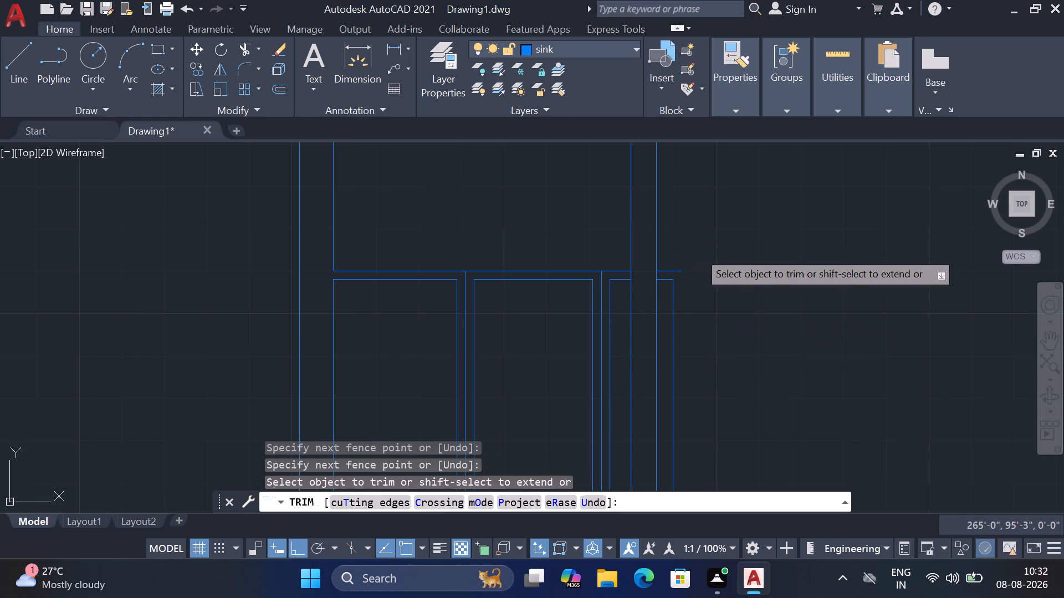
key("Escape")
Delete the leftover header stub and panel outline outside the elevation's right wall.
left_click_drag(693, 259, 688, 277)
left_click(667, 314)
scroll(690, 232, "down", 1)
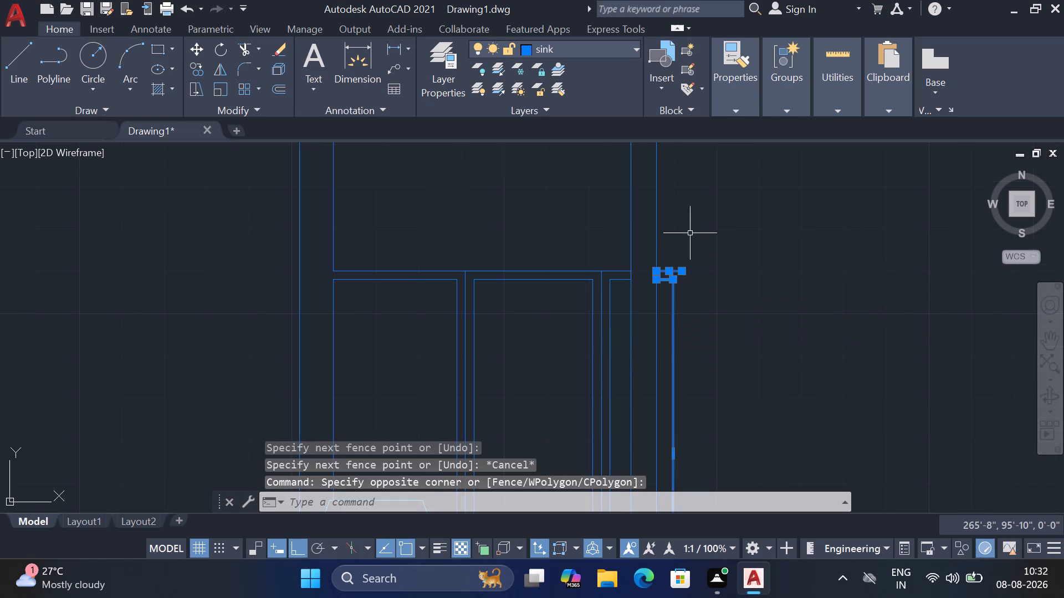
scroll(690, 233, "down", 2)
key("Delete")
Trim the floor and base lines projecting past the right wall, and the inner wall line's portion below the floor line.
scroll(681, 339, "up", 4)
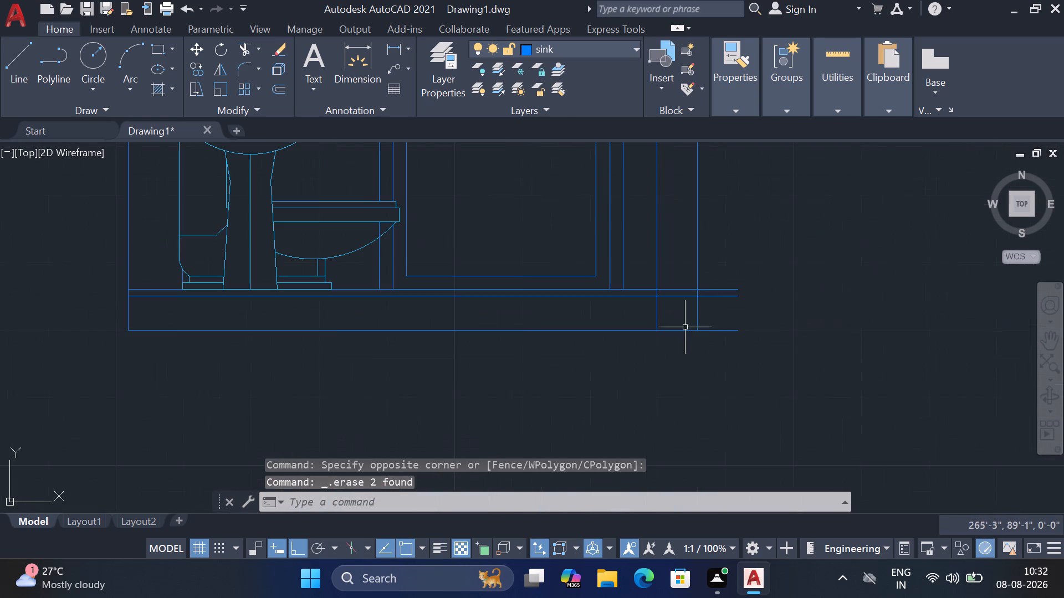
type("tr")
key("space")
left_click(726, 256)
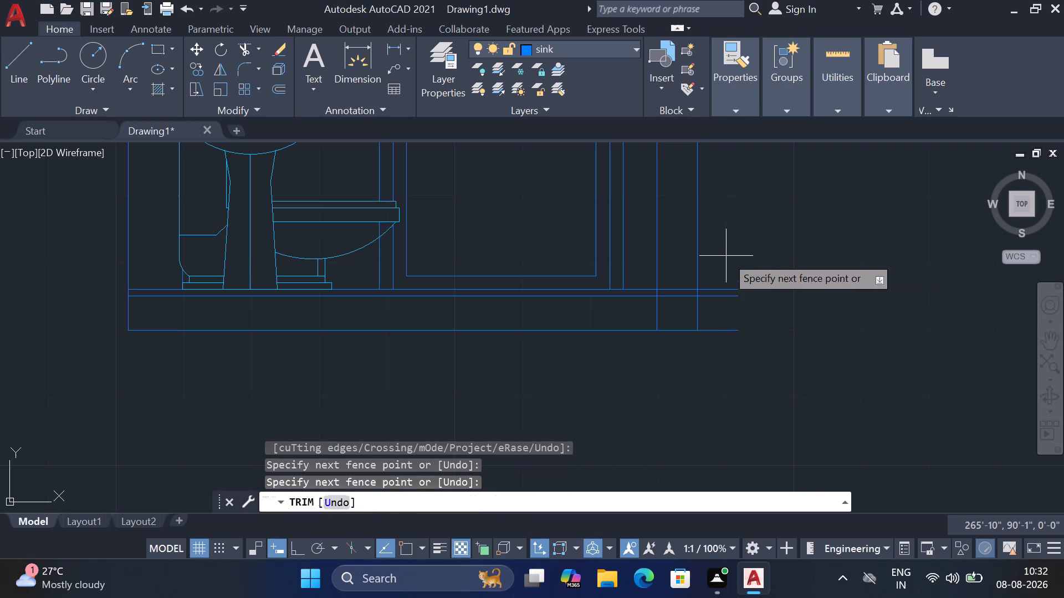
left_click(715, 407)
left_click(683, 315)
left_click(646, 315)
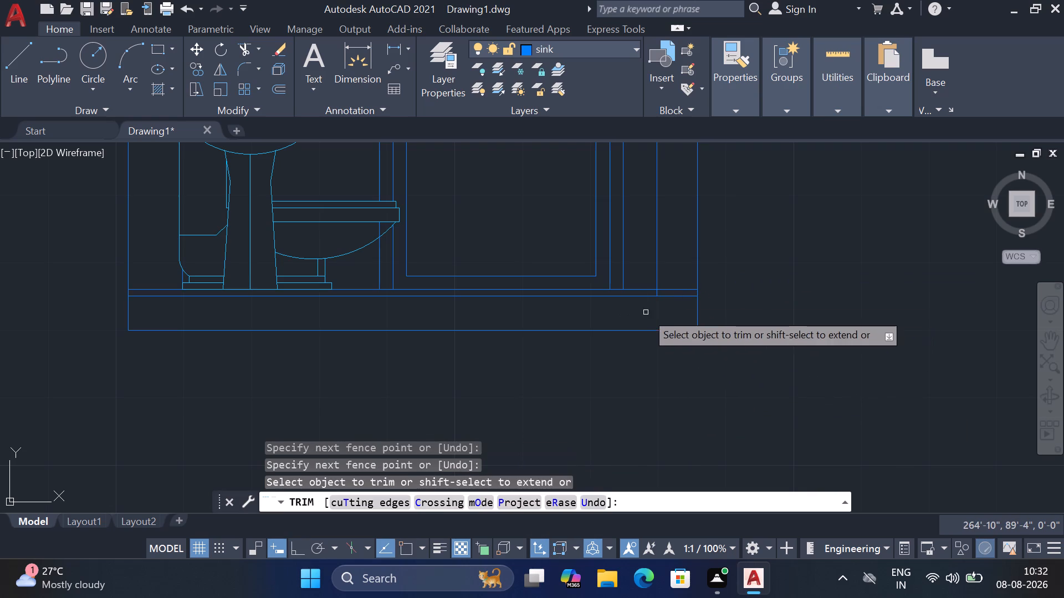
scroll(663, 291, "up", 2)
left_click(662, 291)
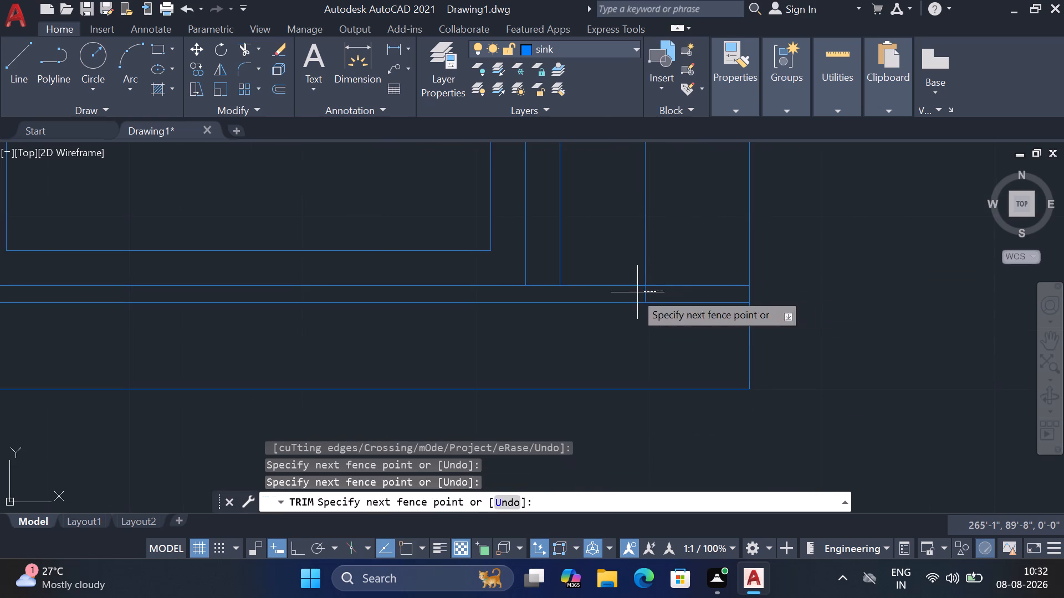
left_click(634, 292)
scroll(759, 297, "down", 3)
middle_click_drag(824, 251, 773, 361)
scroll(773, 361, "down", 2)
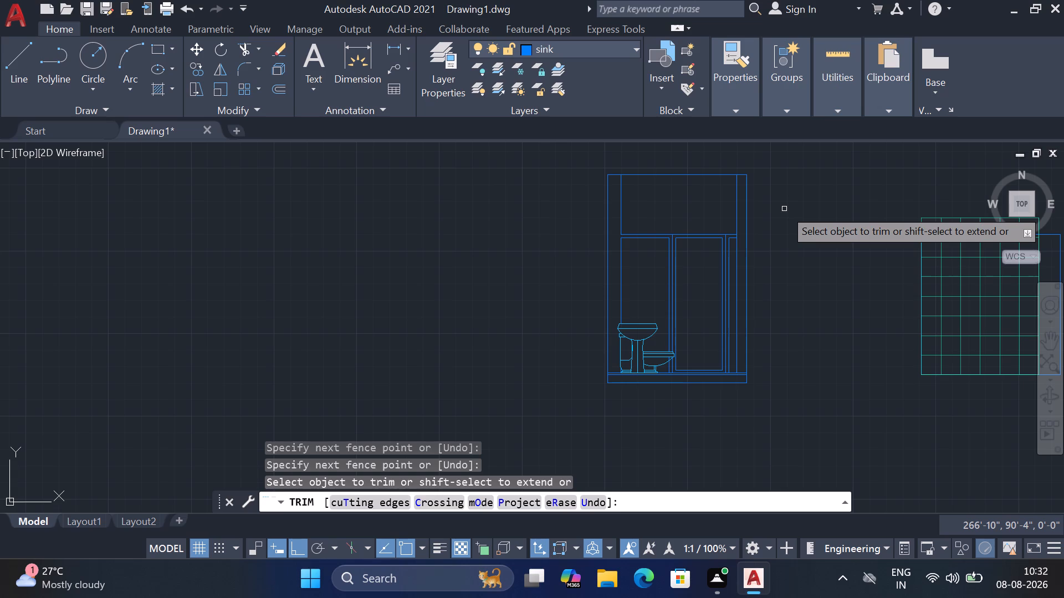
key("Escape")
Delete the narrow panel's remaining inner outline between the door frame and the right wall.
scroll(740, 243, "up", 3)
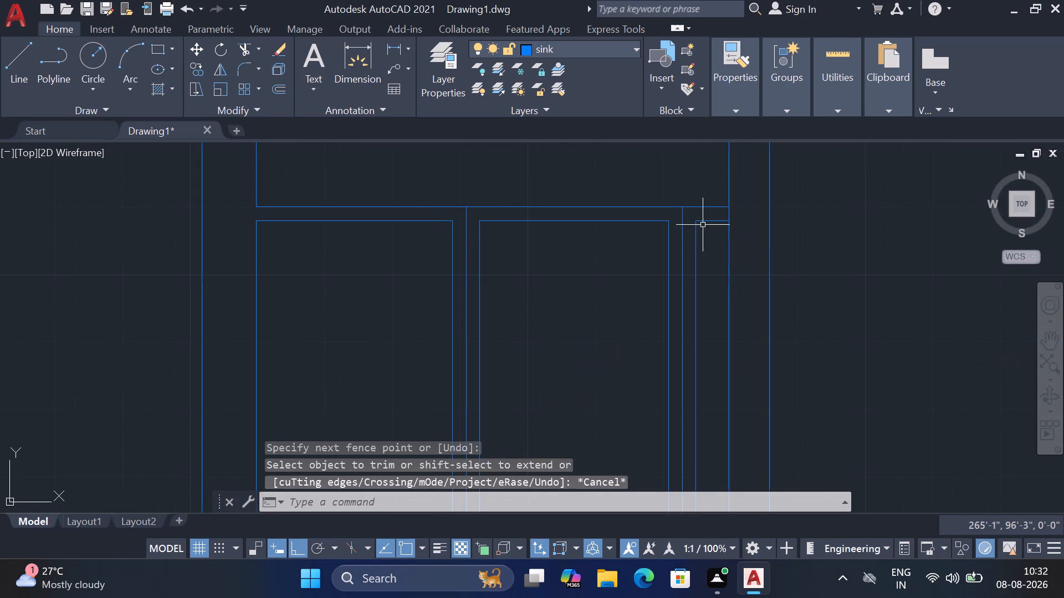
left_click(702, 219)
key("Delete")
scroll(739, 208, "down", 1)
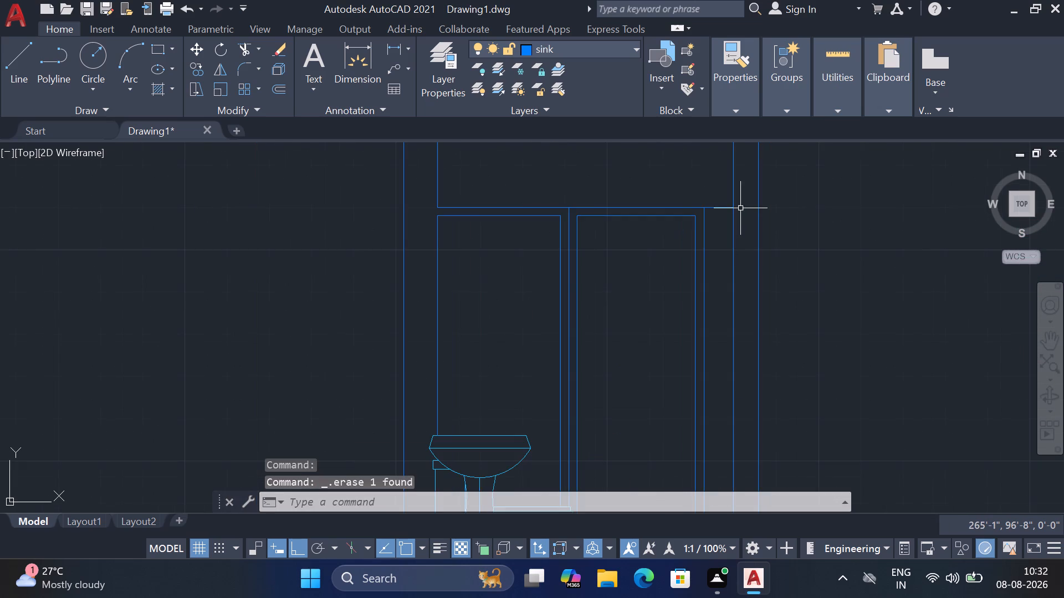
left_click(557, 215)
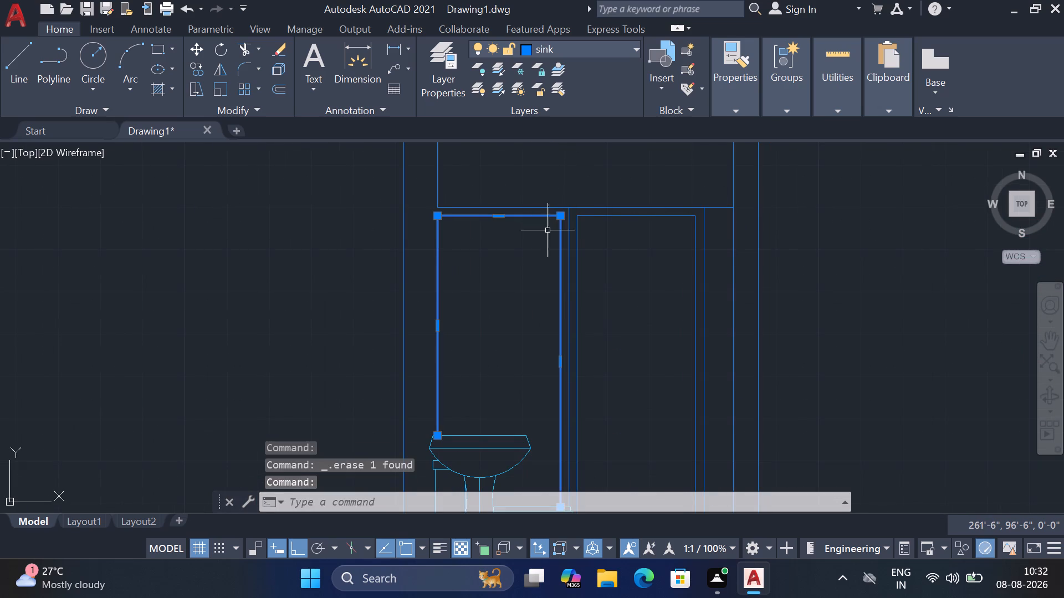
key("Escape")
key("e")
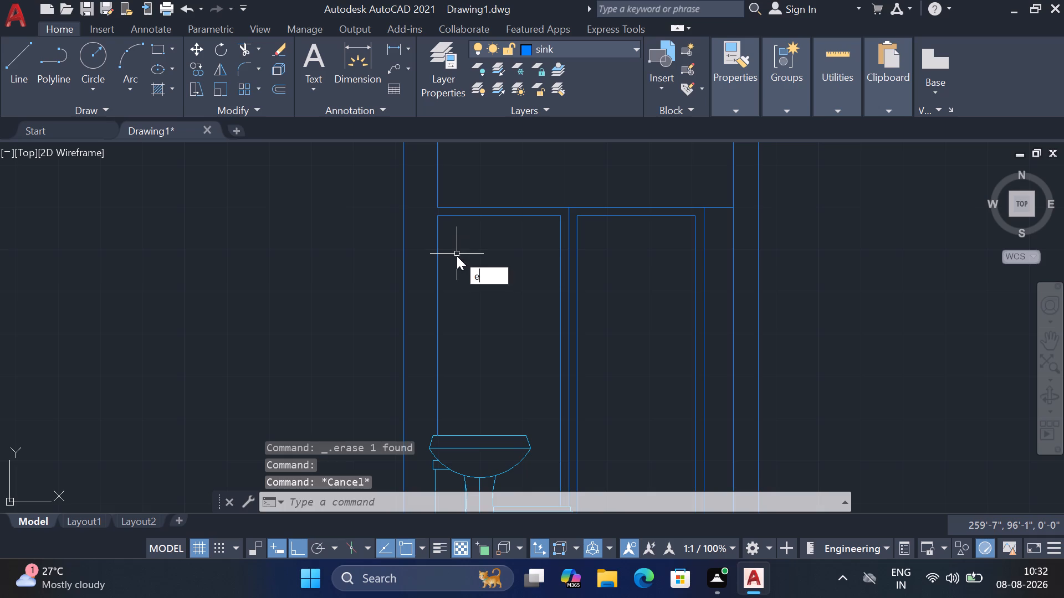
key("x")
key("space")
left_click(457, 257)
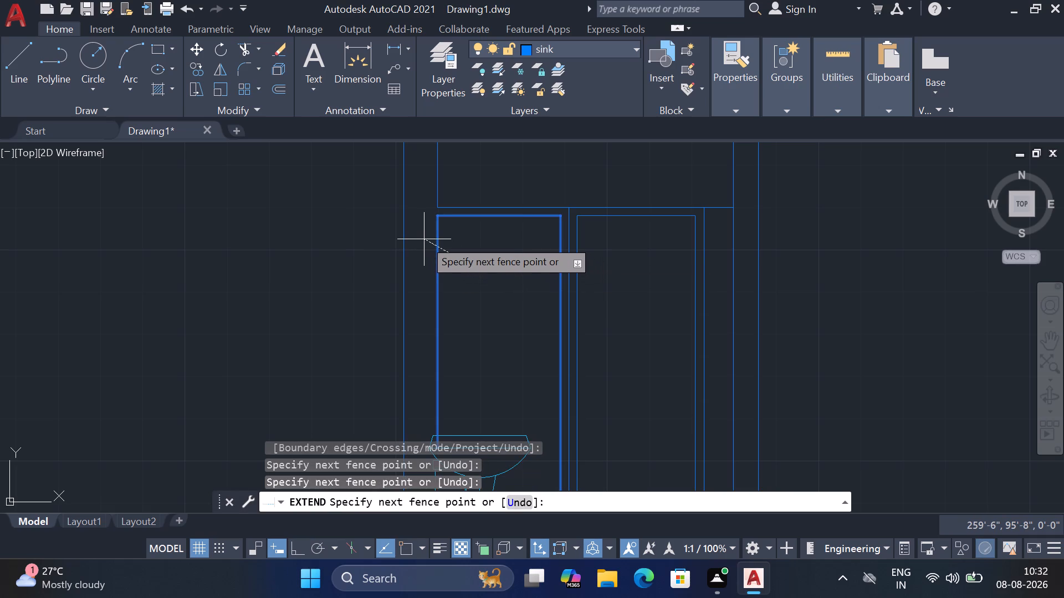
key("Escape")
Stretch the left panel outline's top-left corner up to the header line.
left_click(437, 228)
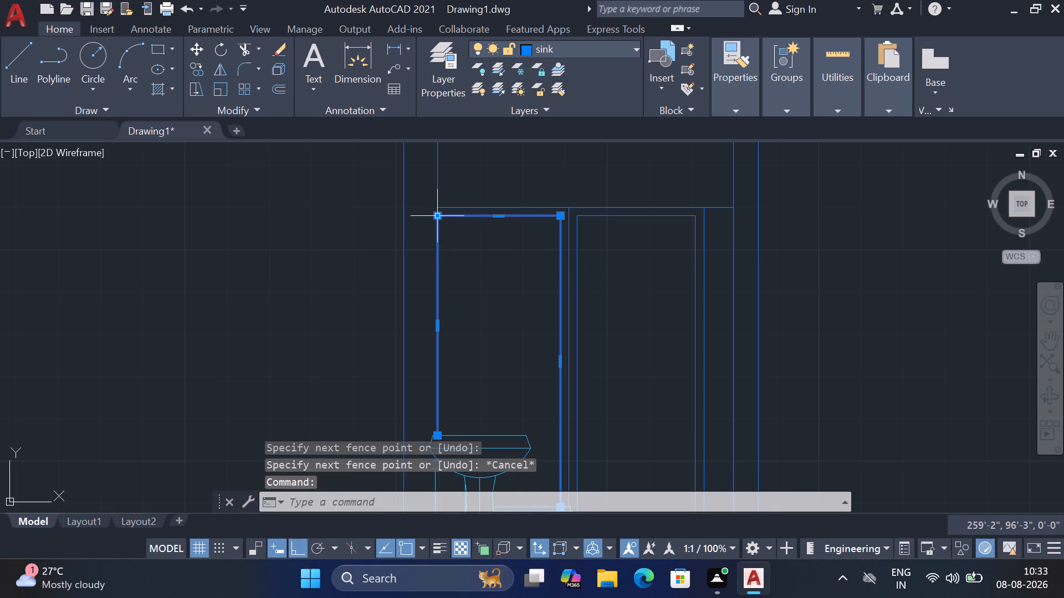
left_click(436, 217)
left_click(436, 209)
key("Escape")
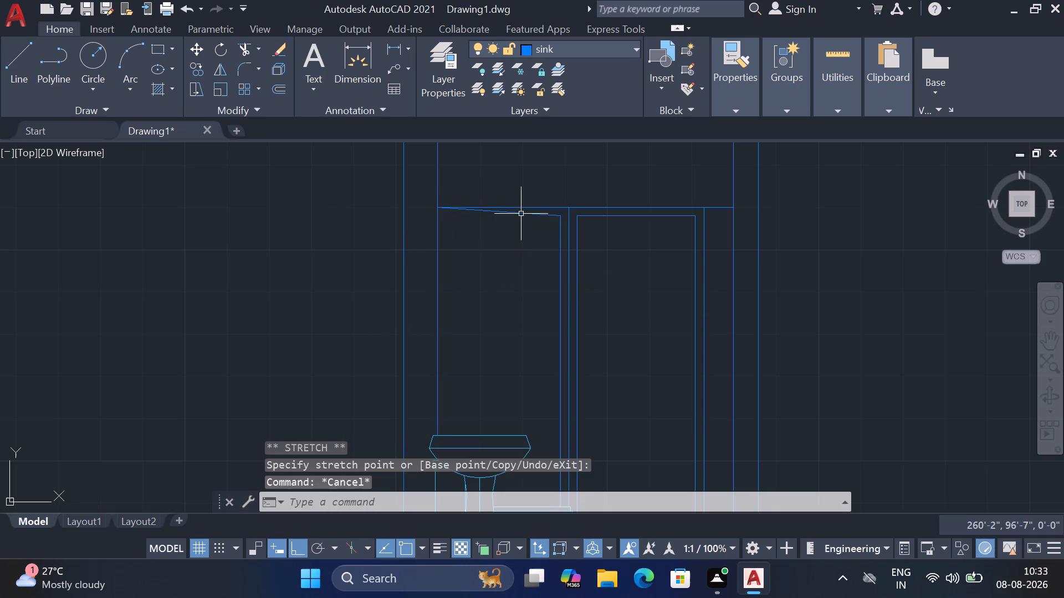
Trim away the left panel's slanted top and right vertical edge, including the leftover segment below the toilet seat.
type("tr")
key("space")
left_click(521, 214)
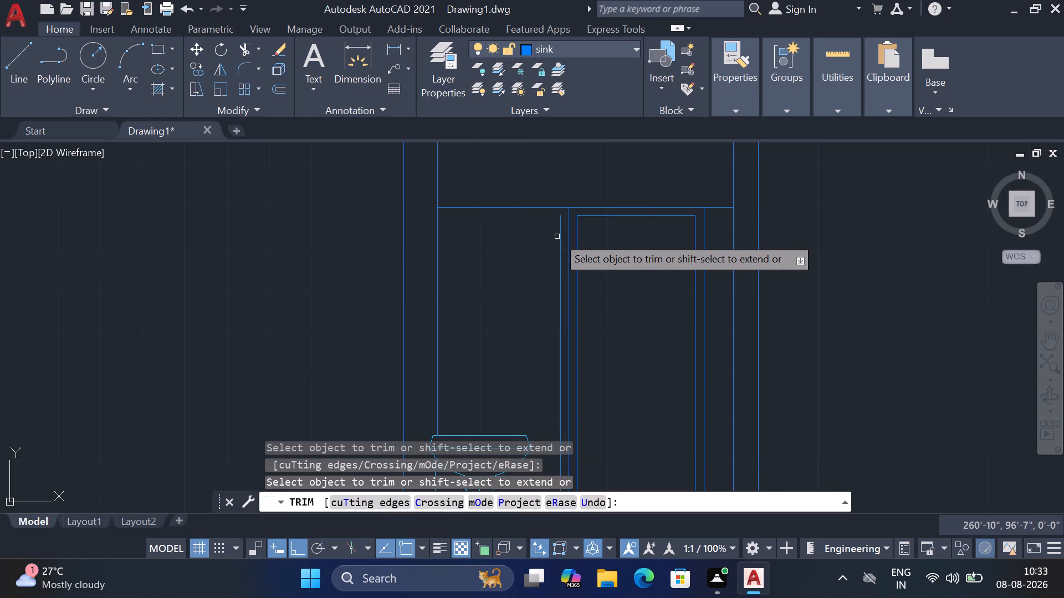
left_click(560, 239)
scroll(615, 181, "down", 2)
scroll(594, 322, "up", 3)
key("Escape")
left_click(595, 319)
left_click(585, 327)
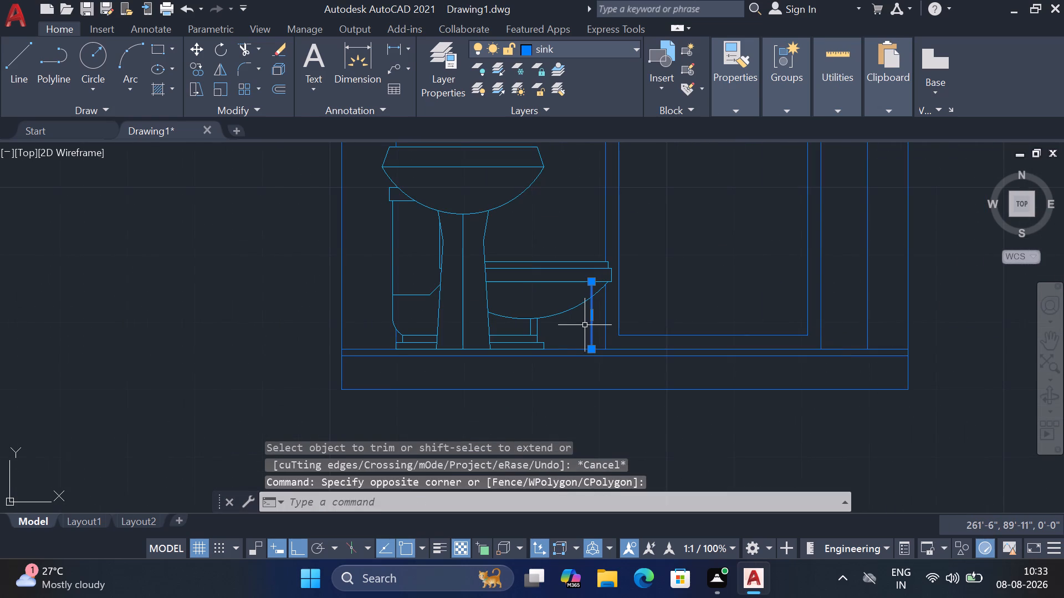
key("Delete")
Move the tile grid horizontally by its bottom-left corner, a short distance farther from the elevation.
scroll(454, 252, "down", 3)
middle_click_drag(616, 225, 608, 323)
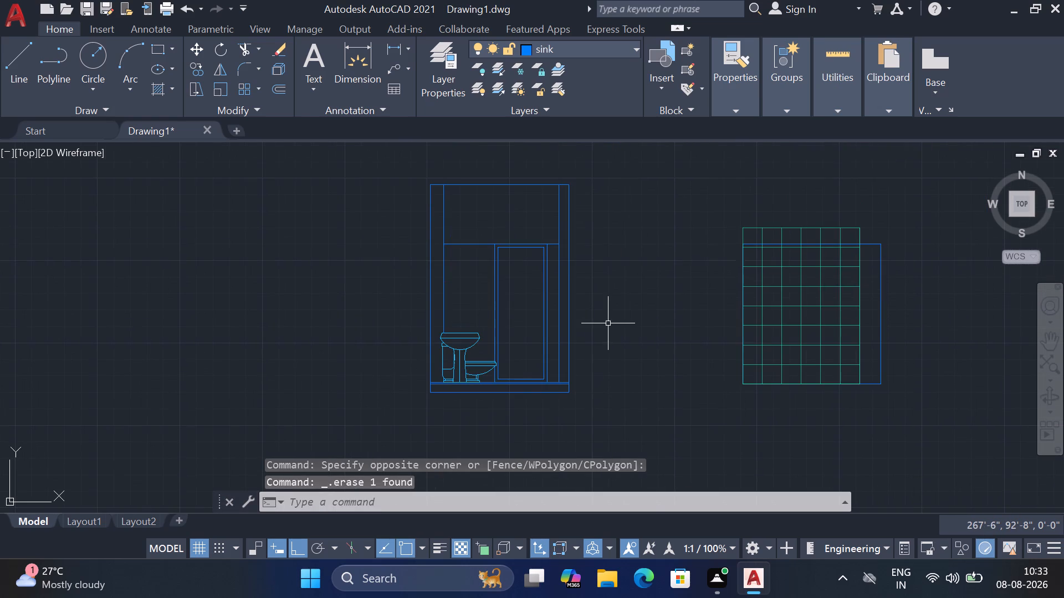
middle_click_drag(634, 254, 610, 300)
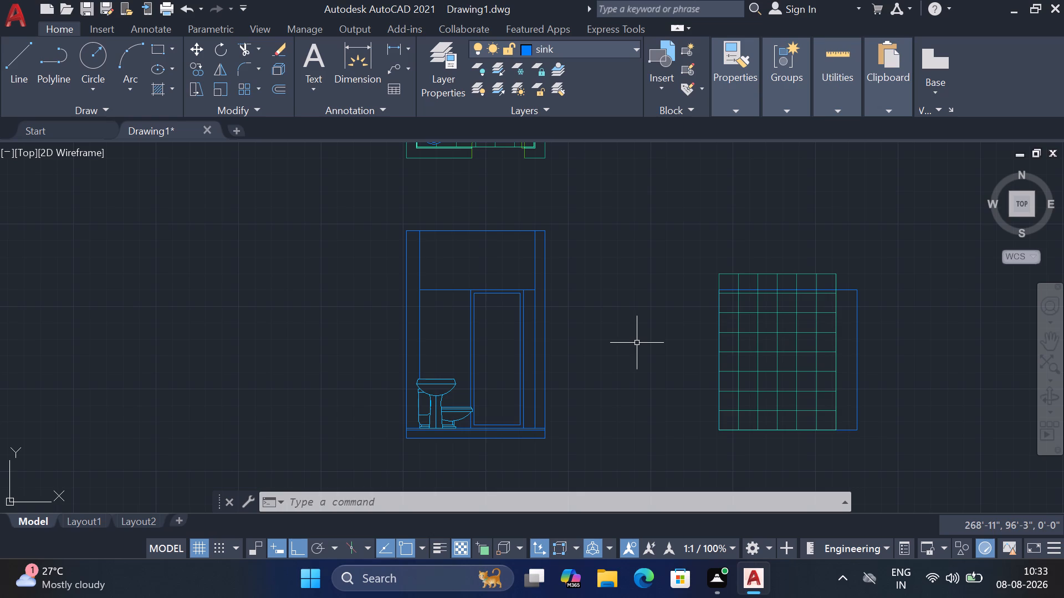
left_click(721, 314)
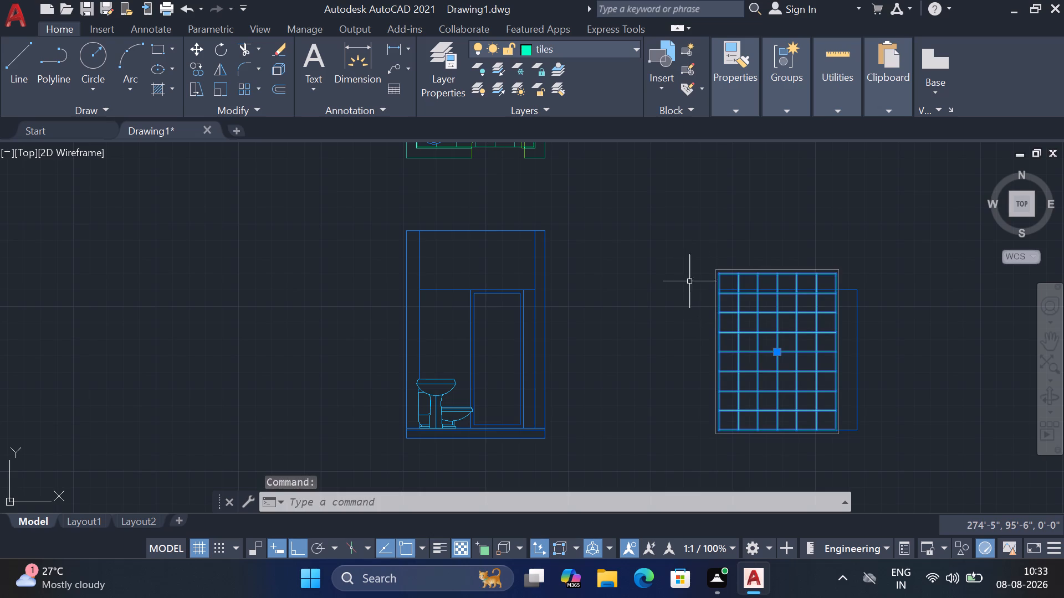
key("m")
key("space")
left_click(722, 427)
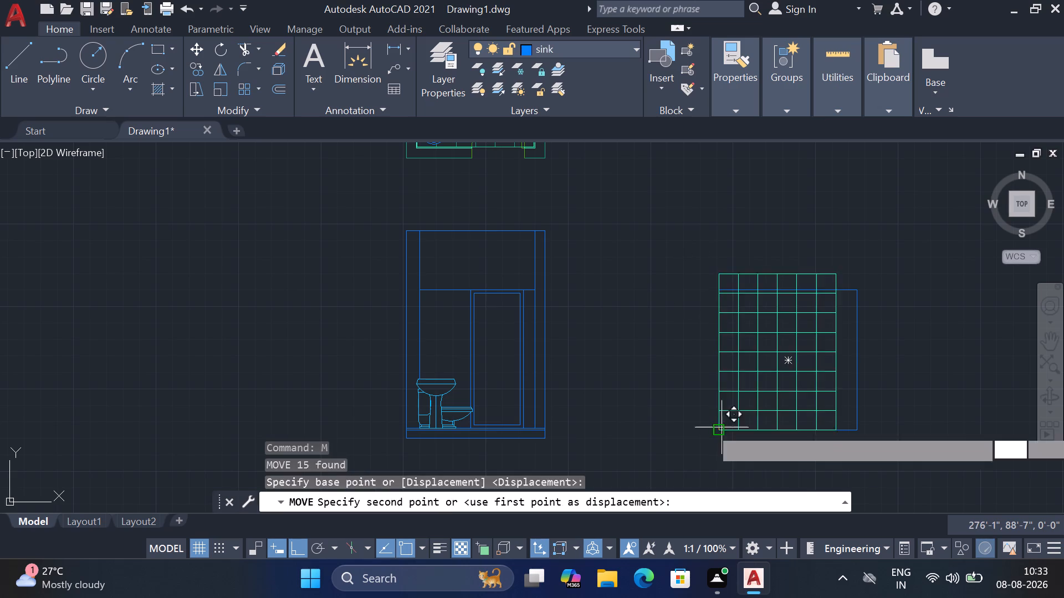
scroll(443, 415, "up", 3)
scroll(431, 427, "down", 1)
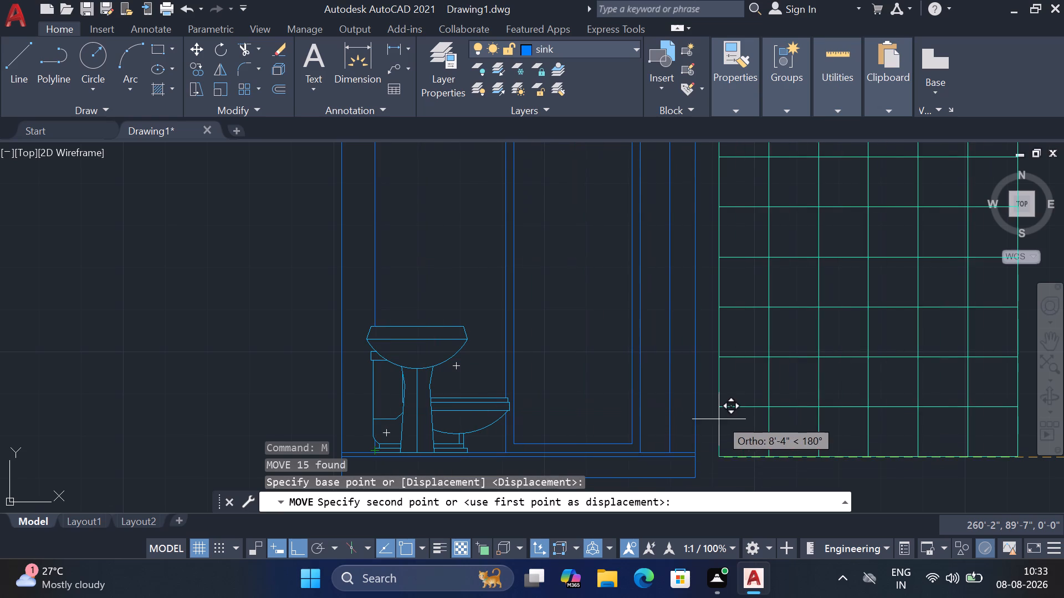
left_click(766, 414)
key("Escape")
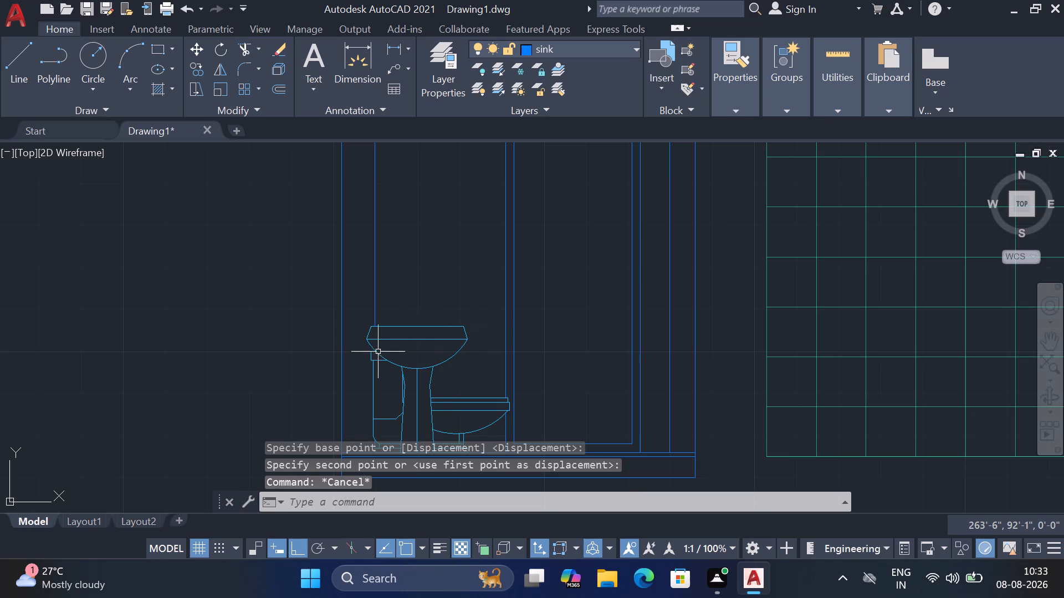
Move the toilet's grouped outline about 1" horizontally away from the left wall.
left_click(373, 360)
middle_click_drag(400, 349, 390, 277)
scroll(367, 374, "up", 3)
scroll(369, 392, "down", 2)
key("m")
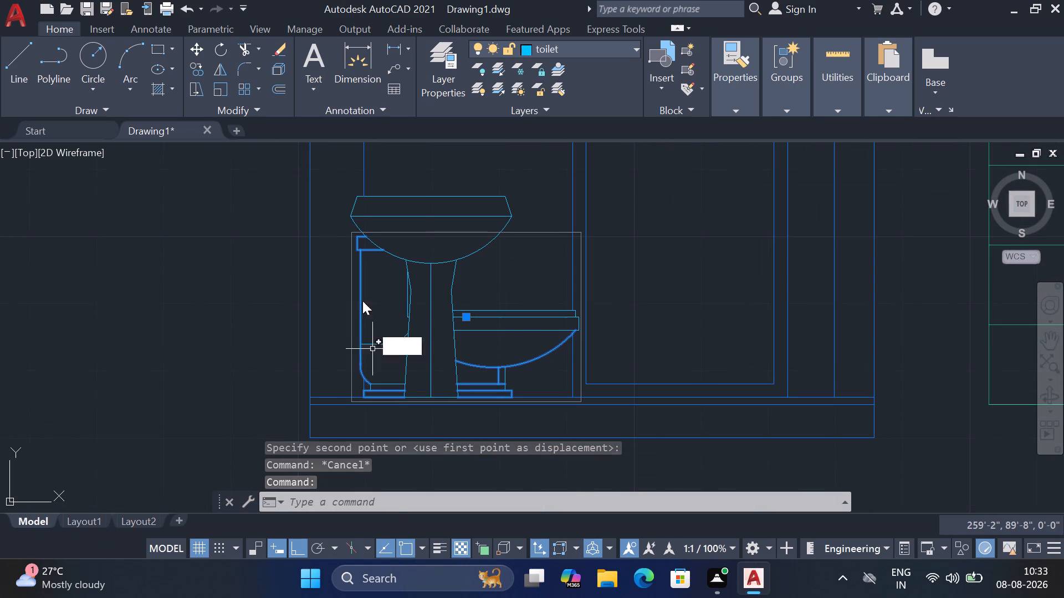
key("space")
scroll(337, 212, "up", 2)
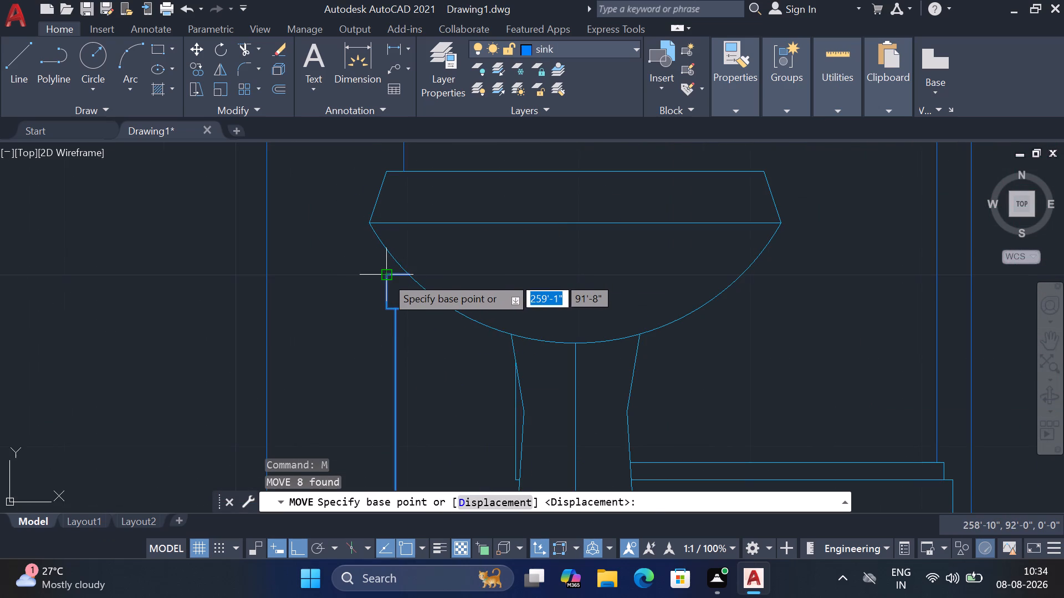
left_click(386, 276)
scroll(398, 277, "down", 1)
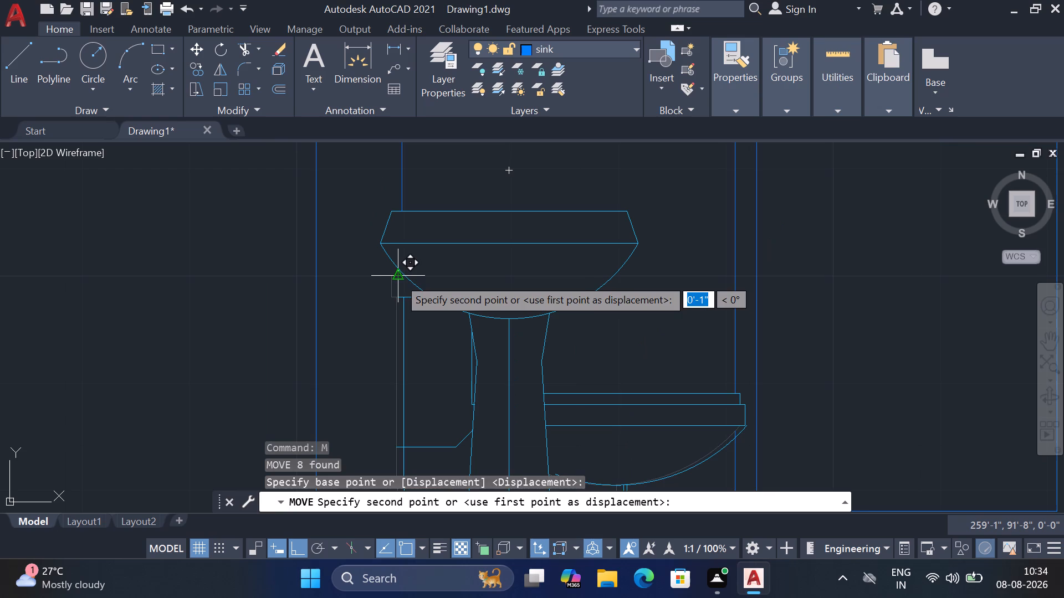
left_click(398, 277)
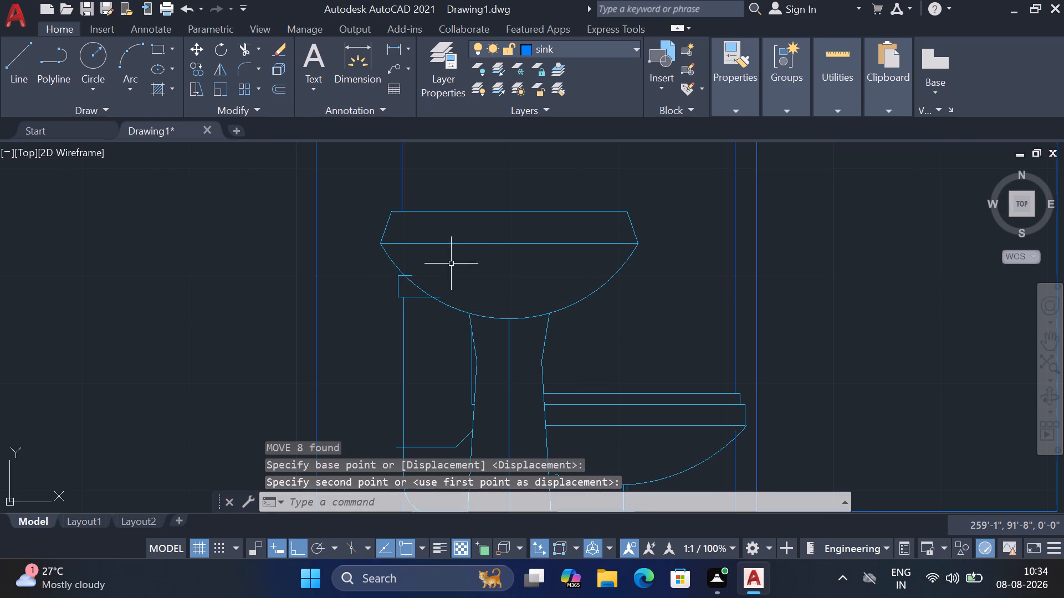
Move the pedestal sink horizontally so its basin's left corner meets the inner face of the left wall.
left_click(475, 236)
left_click(464, 254)
key("m")
key("space")
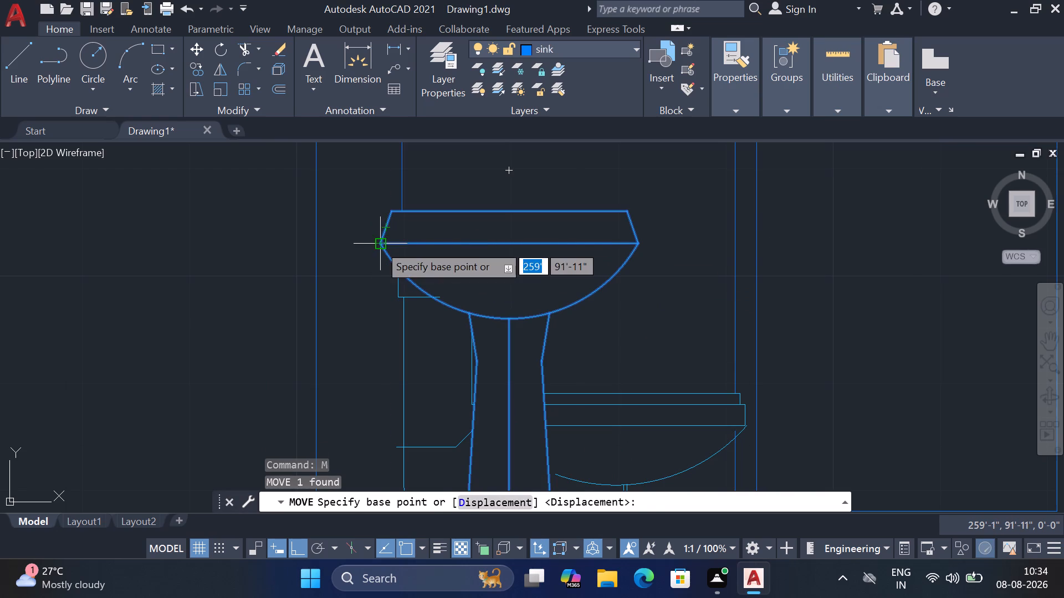
left_click(378, 244)
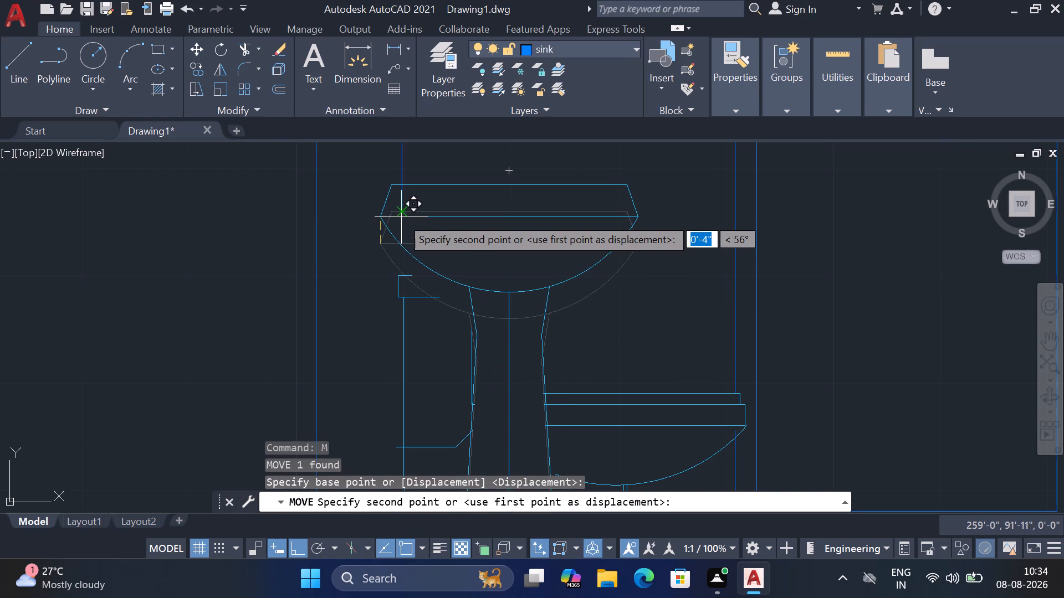
left_click(402, 238)
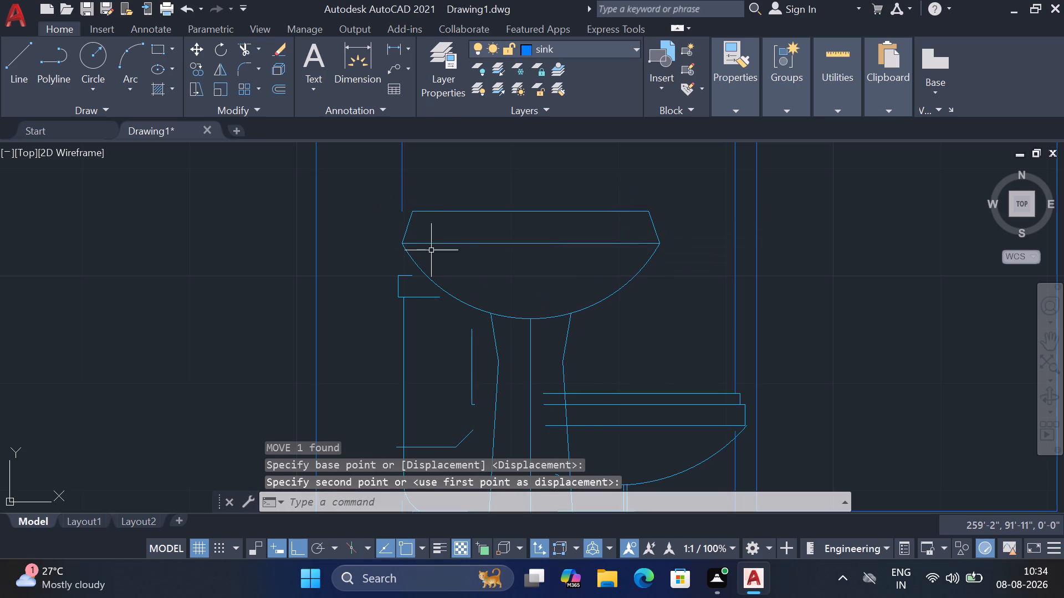
key("Escape")
Extend the toilet's tank, trapway and base lines to meet the sink's basin curve and pedestal edge.
middle_click_drag(461, 341, 466, 305)
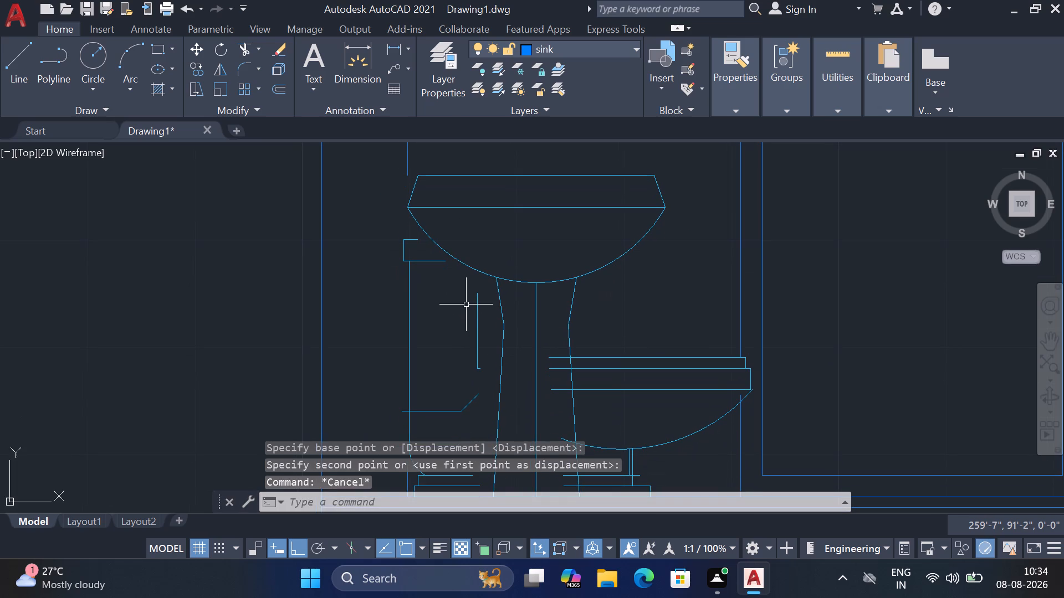
type("ex")
key("space")
left_click(408, 232)
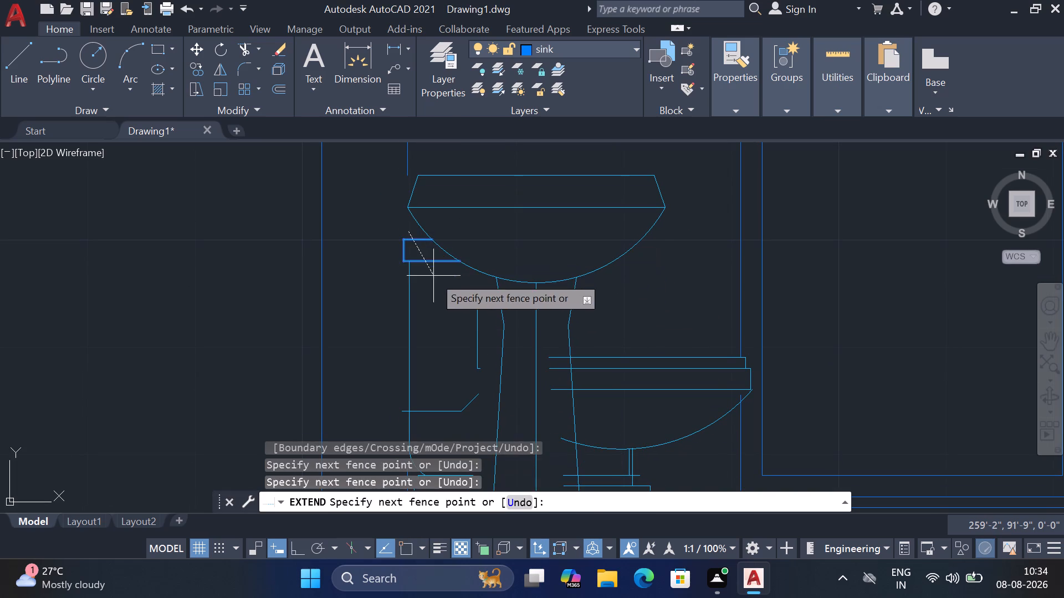
left_click(433, 276)
left_click(483, 329)
left_click(447, 332)
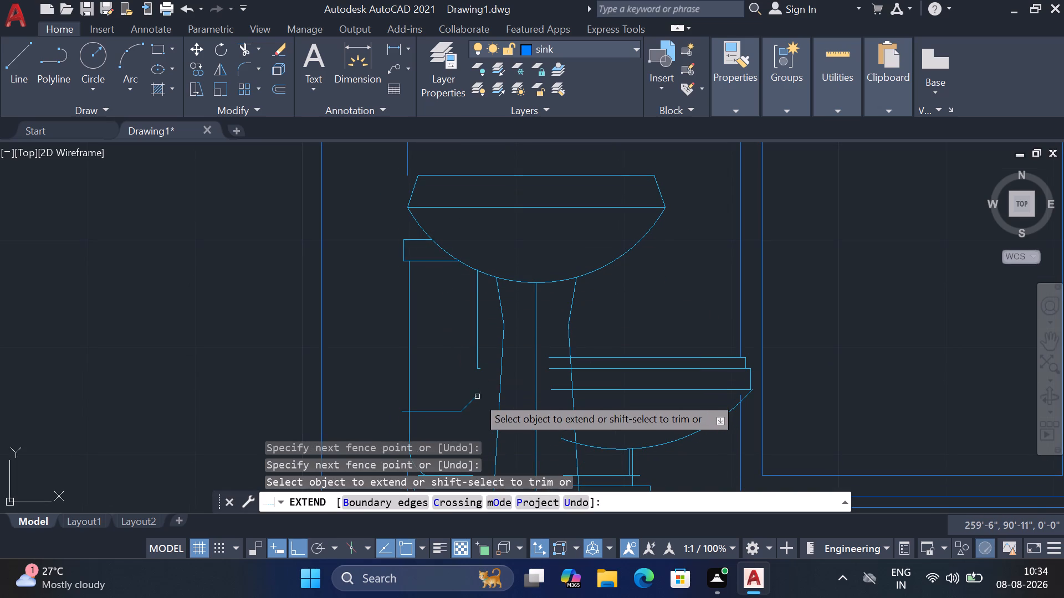
left_click(475, 399)
left_click(480, 370)
scroll(517, 301, "down", 2)
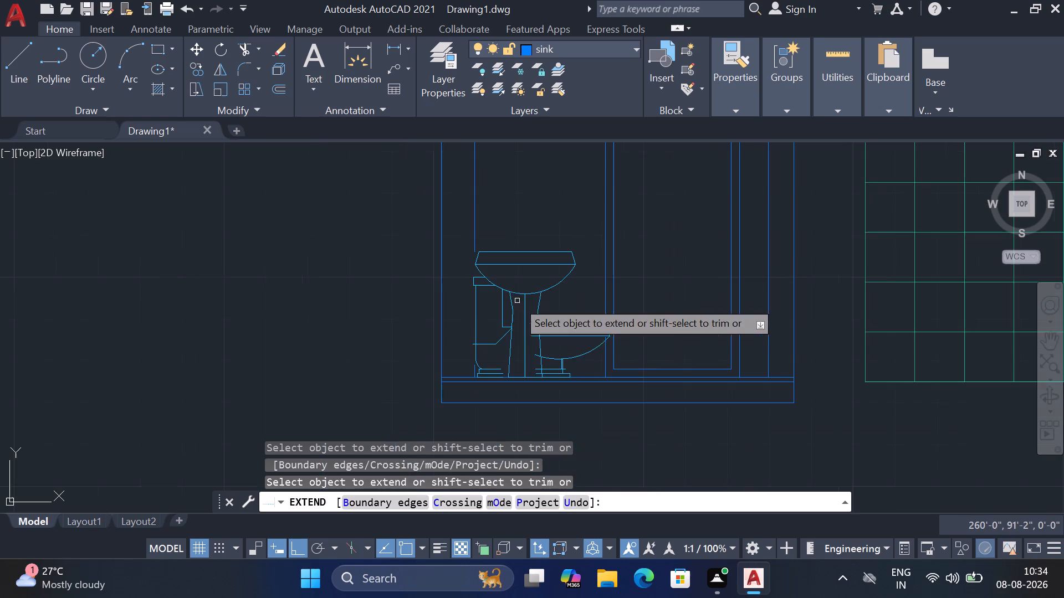
scroll(553, 328, "up", 2)
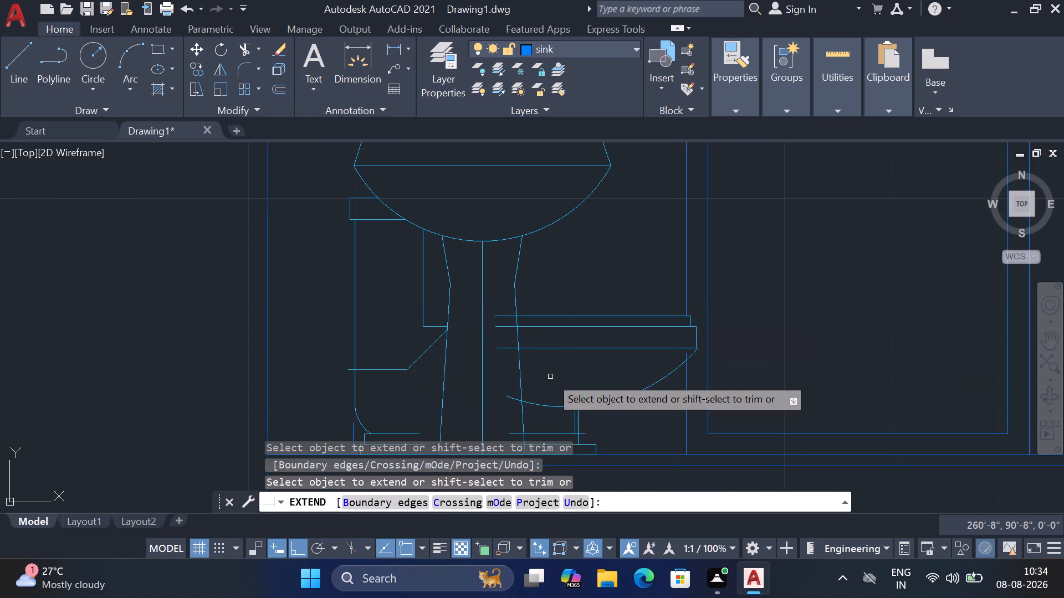
middle_click_drag(550, 377, 540, 265)
left_click(406, 307)
left_click(410, 350)
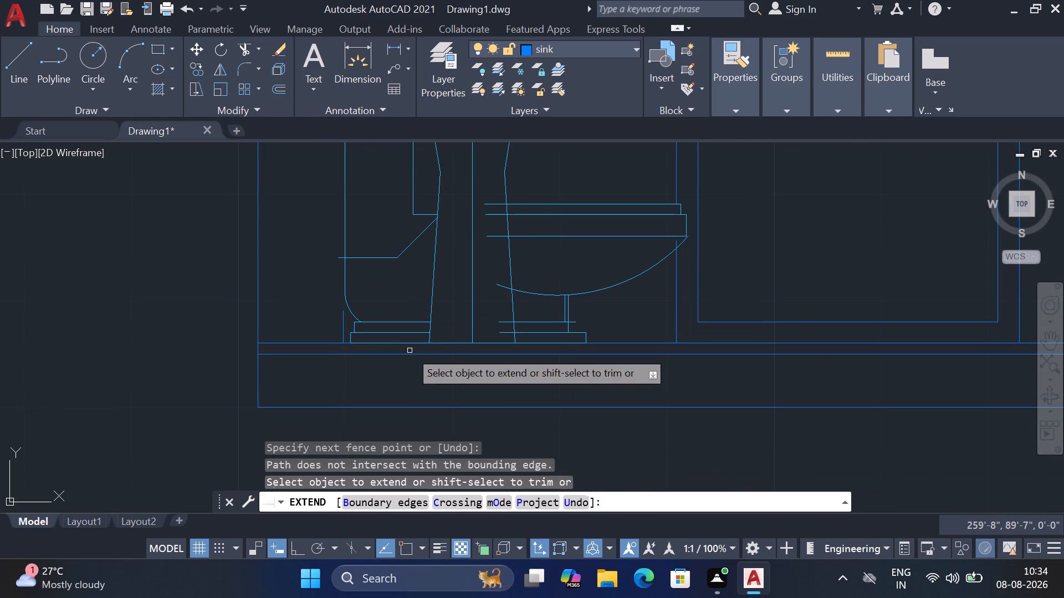
Extend the left wall's inner line to close its gap behind the fixtures, and trim the toilet's horizontal line at it.
left_click(342, 316)
scroll(342, 263, "up", 1)
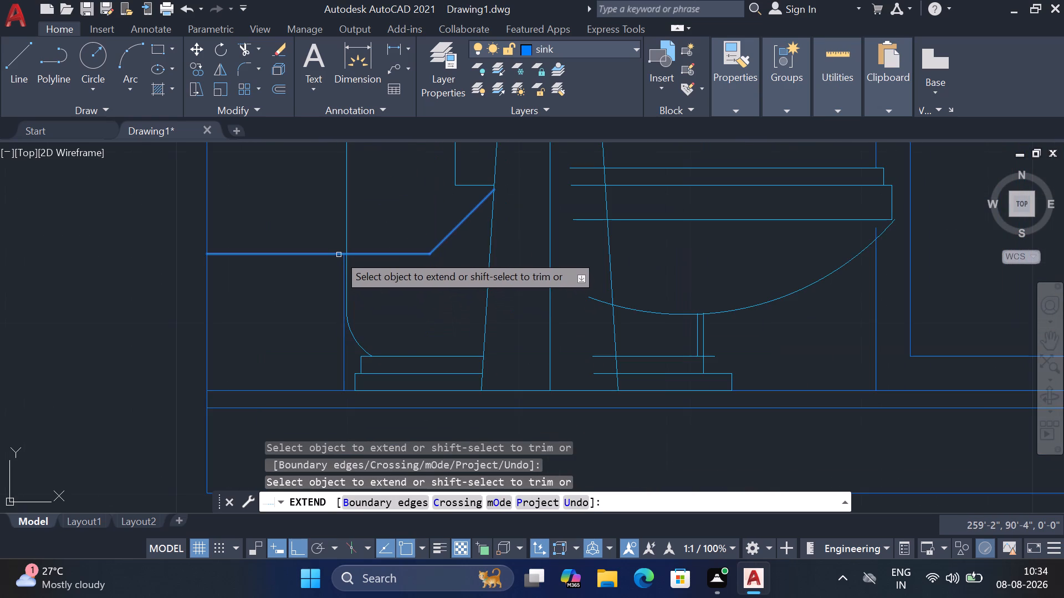
scroll(336, 250, "up", 2)
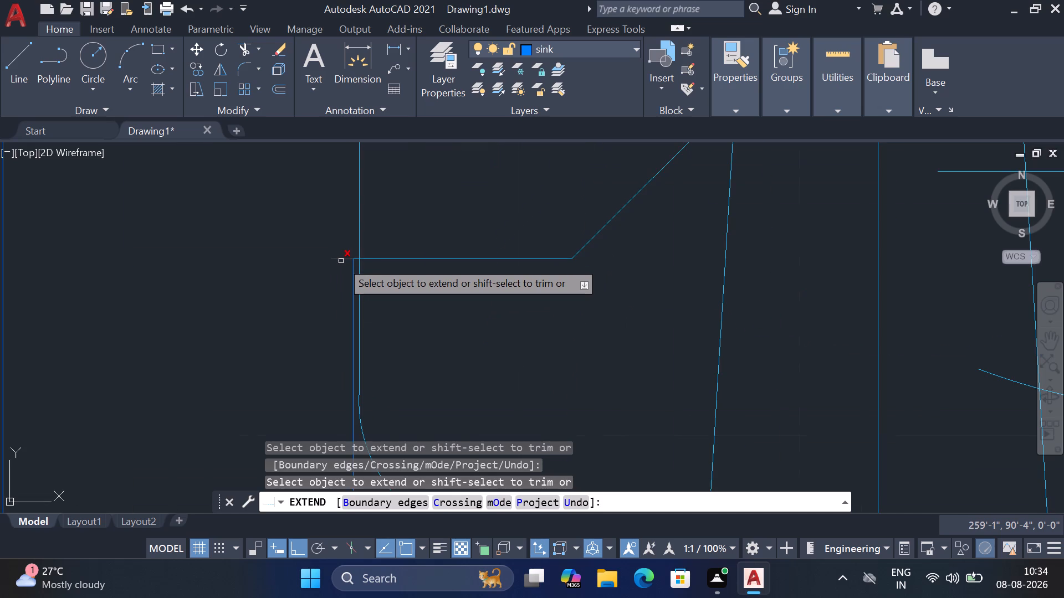
left_click(341, 261, "shift")
scroll(339, 266, "down", 4)
middle_click_drag(371, 261, 387, 313)
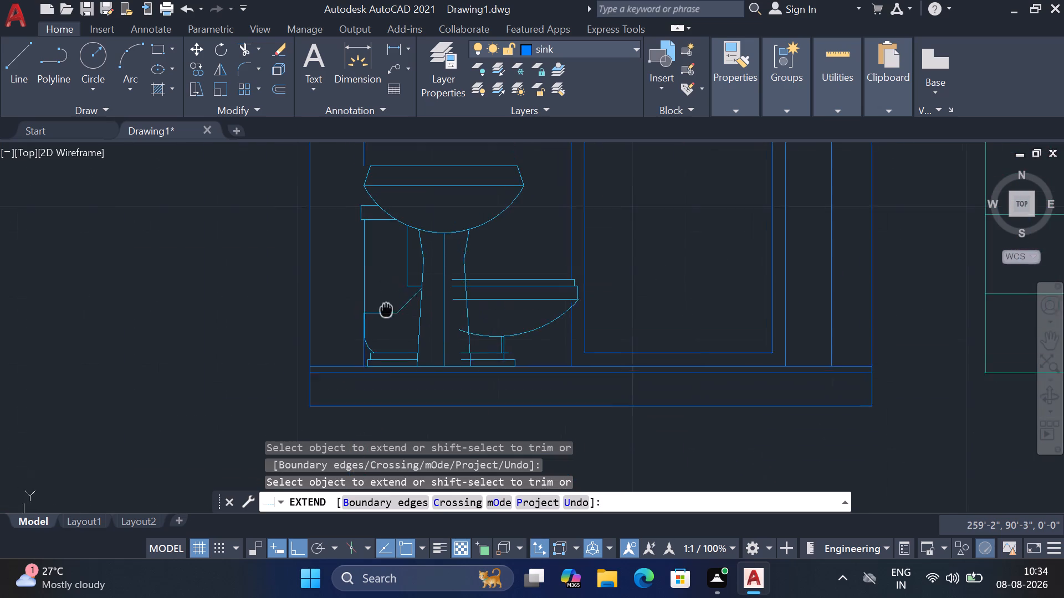
middle_click_drag(387, 313, 396, 344)
left_click(375, 198)
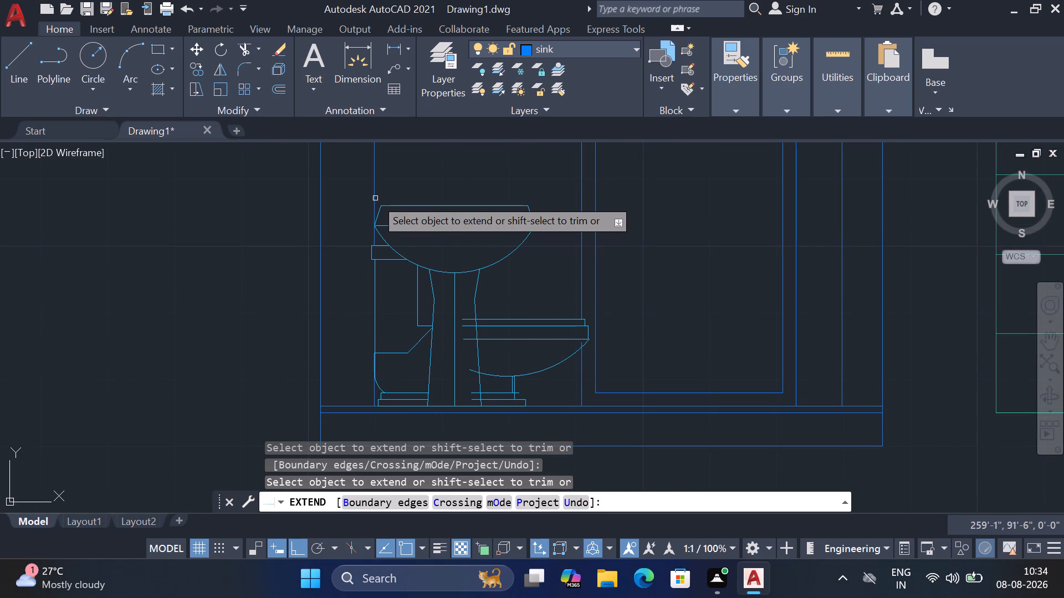
left_click(374, 214)
left_click(375, 231)
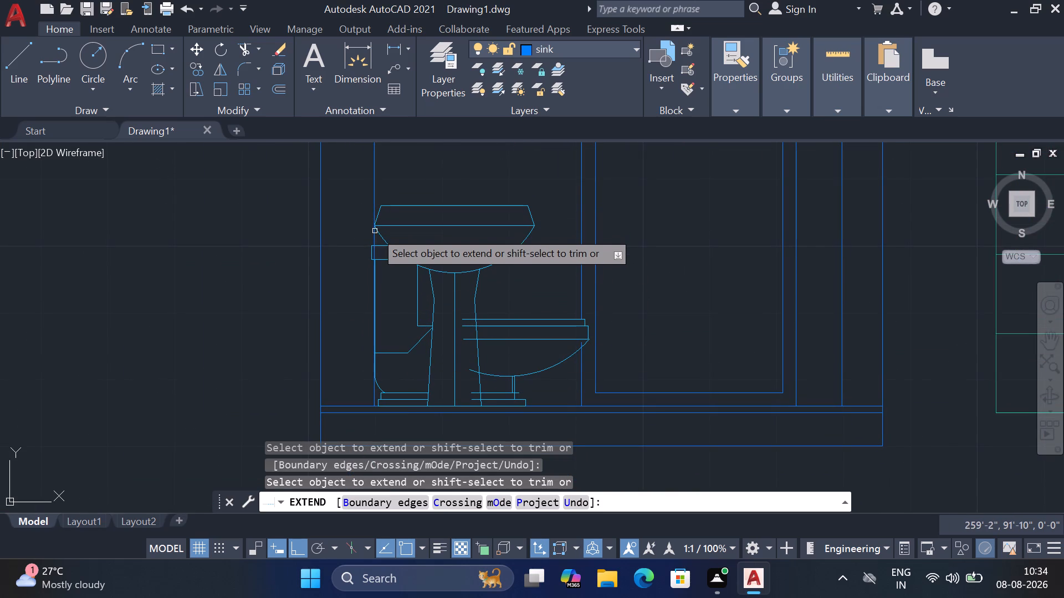
key("Escape")
Move the toilet group horizontally so the tank lid's top-left corner meets the left wall's inner face.
left_click(385, 246)
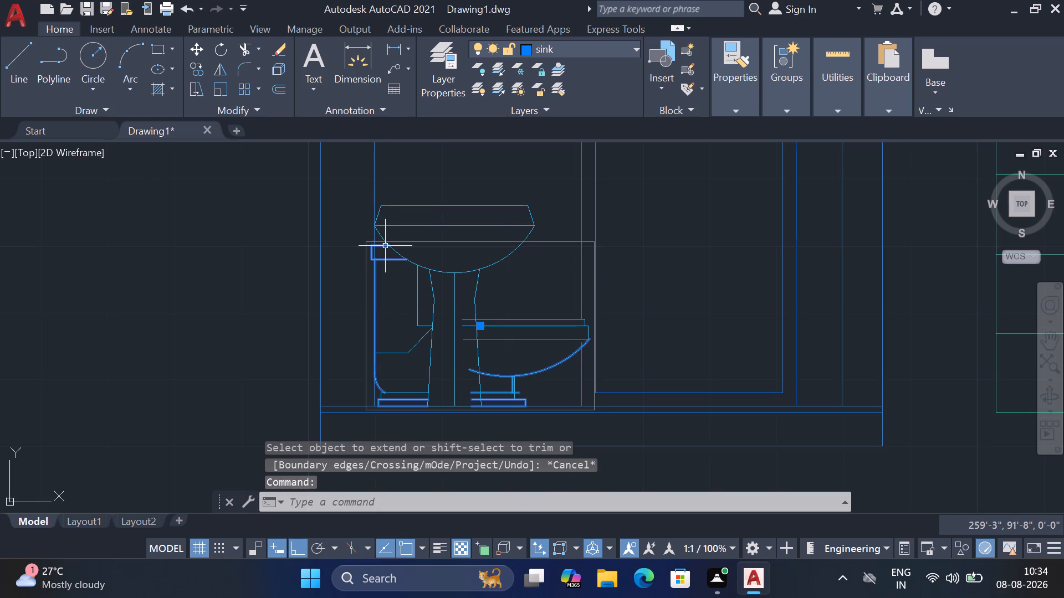
key("m")
key("space")
scroll(362, 235, "up", 4)
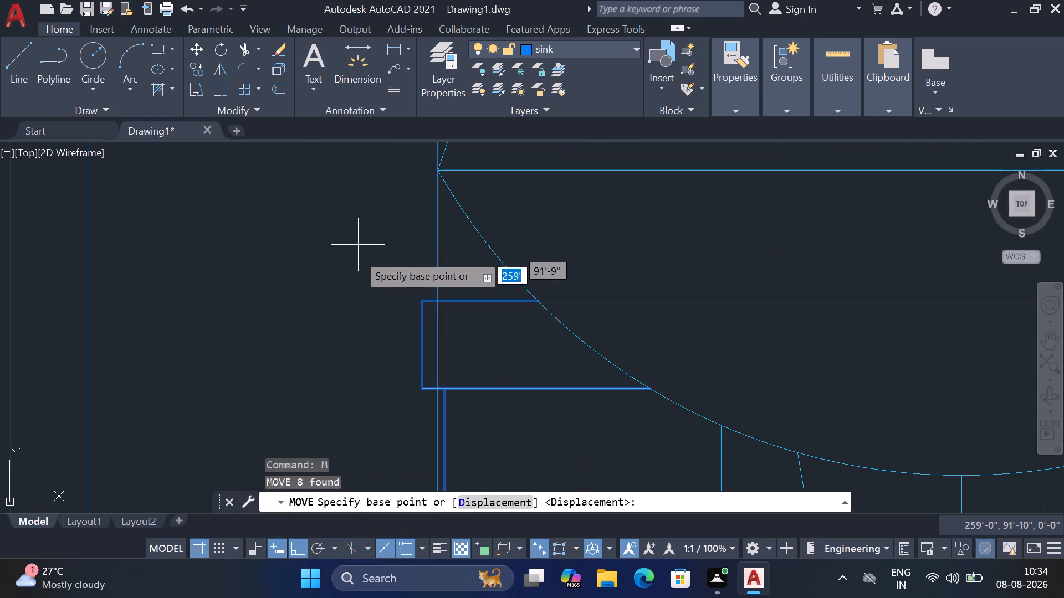
left_click(426, 302)
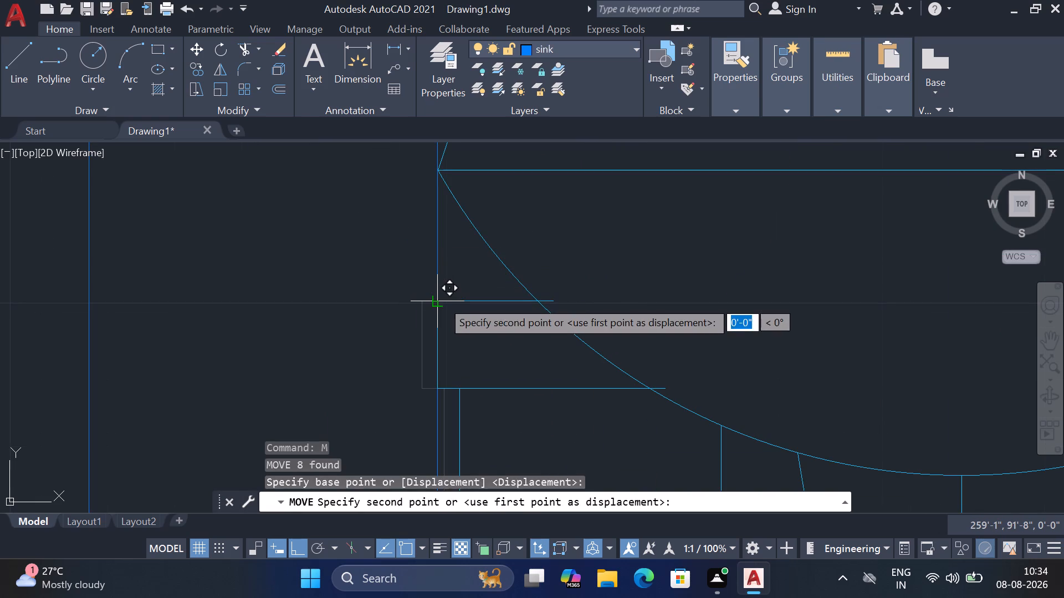
left_click(442, 300)
scroll(459, 277, "down", 3)
middle_click_drag(509, 287, 487, 213)
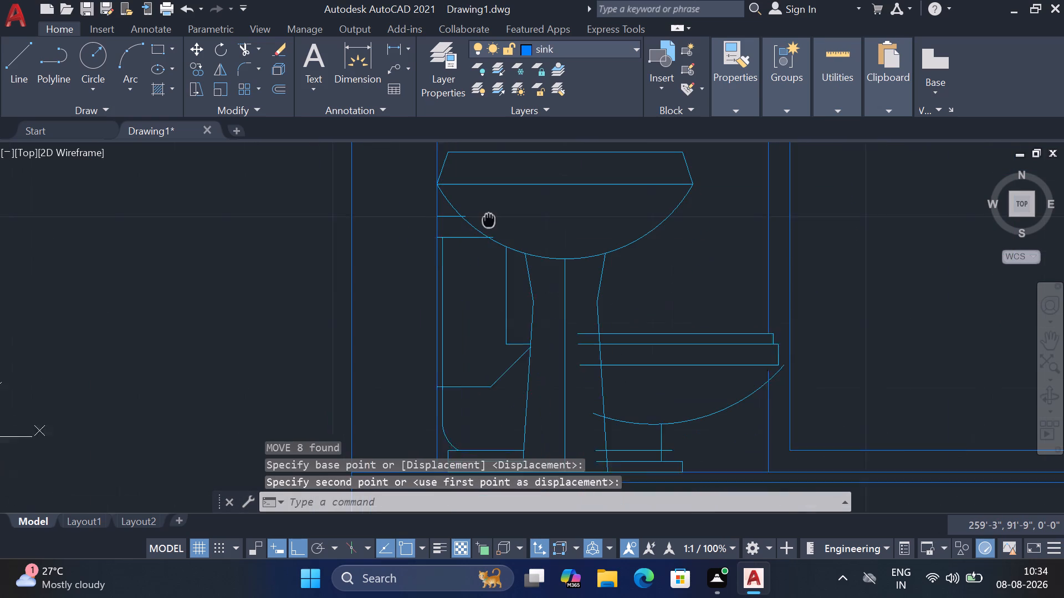
middle_click_drag(487, 213, 486, 212)
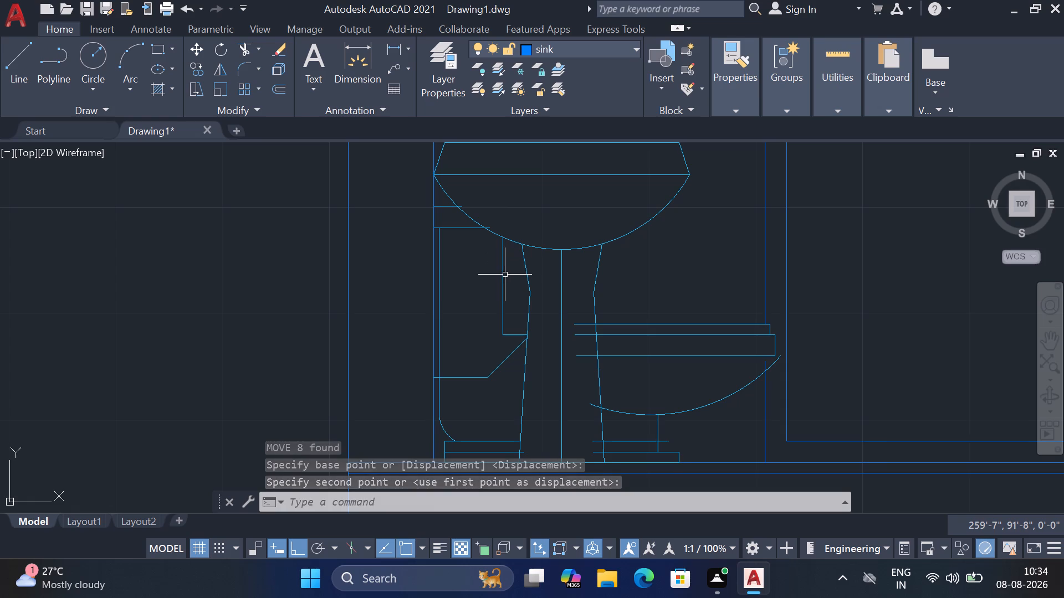
Trim the tank lid lines where they pass the basin curve, and the horizontal stub between wall and tank.
key("t")
key("r")
key("space")
scroll(477, 199, "up", 2)
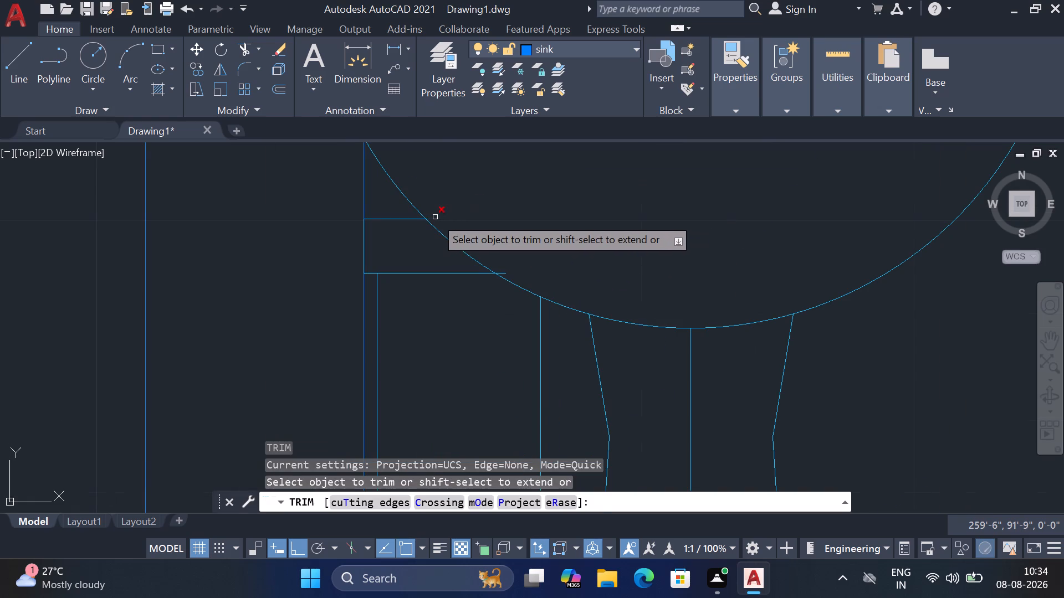
left_click(435, 217)
left_click(507, 272)
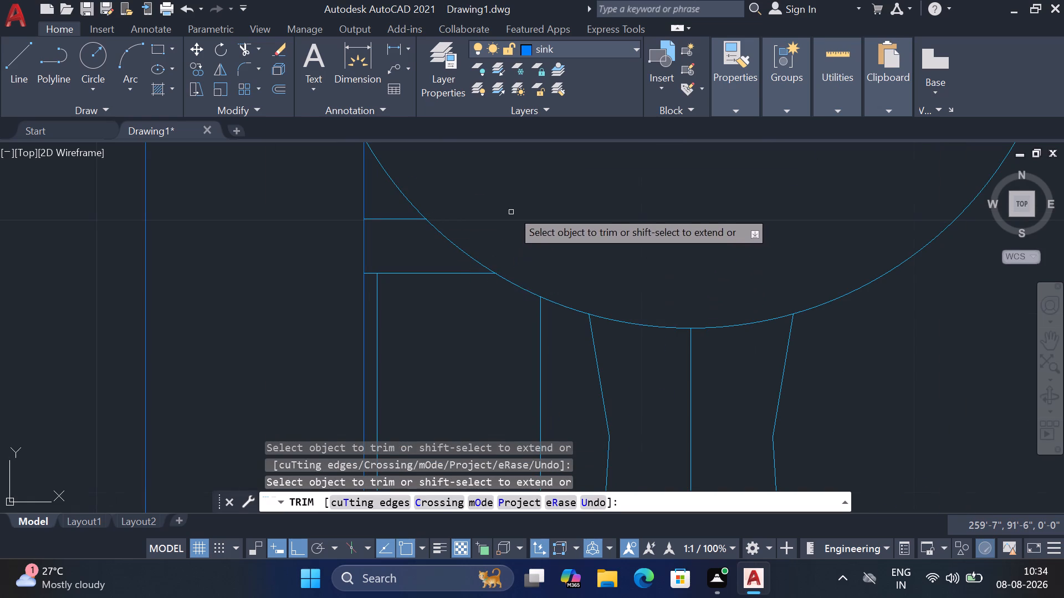
scroll(516, 198, "down", 2)
scroll(472, 379, "up", 2)
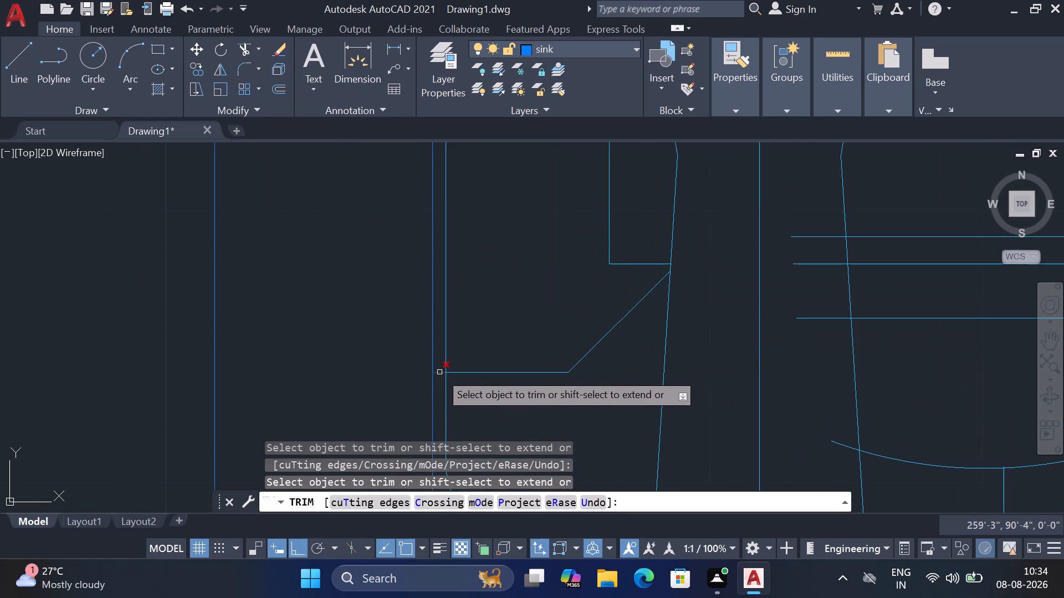
left_click(439, 373)
Trim the toilet's seat, bowl and base lines inside the sink pedestal, plus the base line's overhang past the stem.
scroll(508, 271, "down", 3)
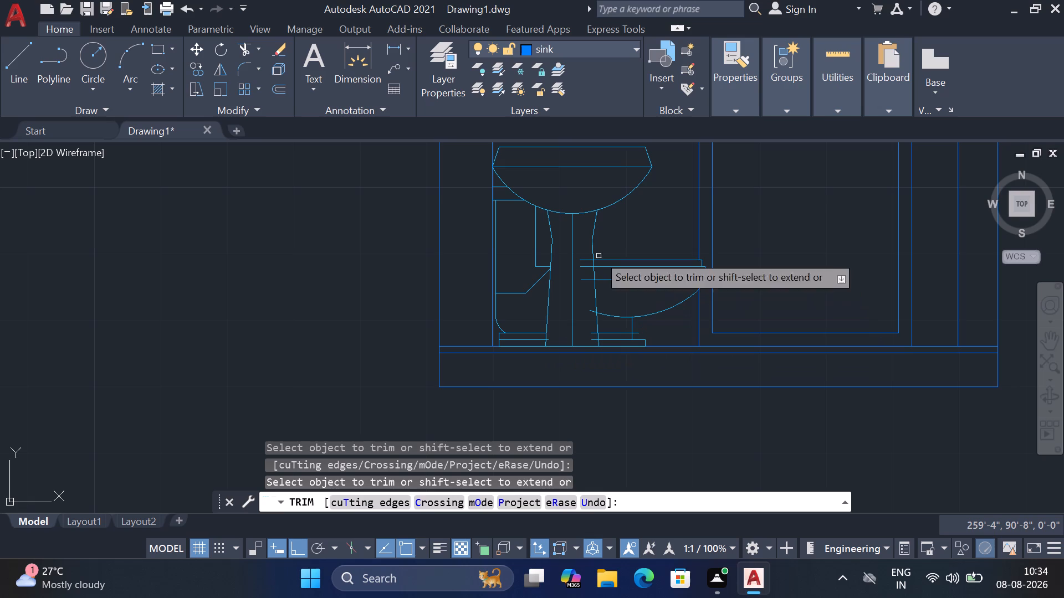
left_click(586, 254, "shift")
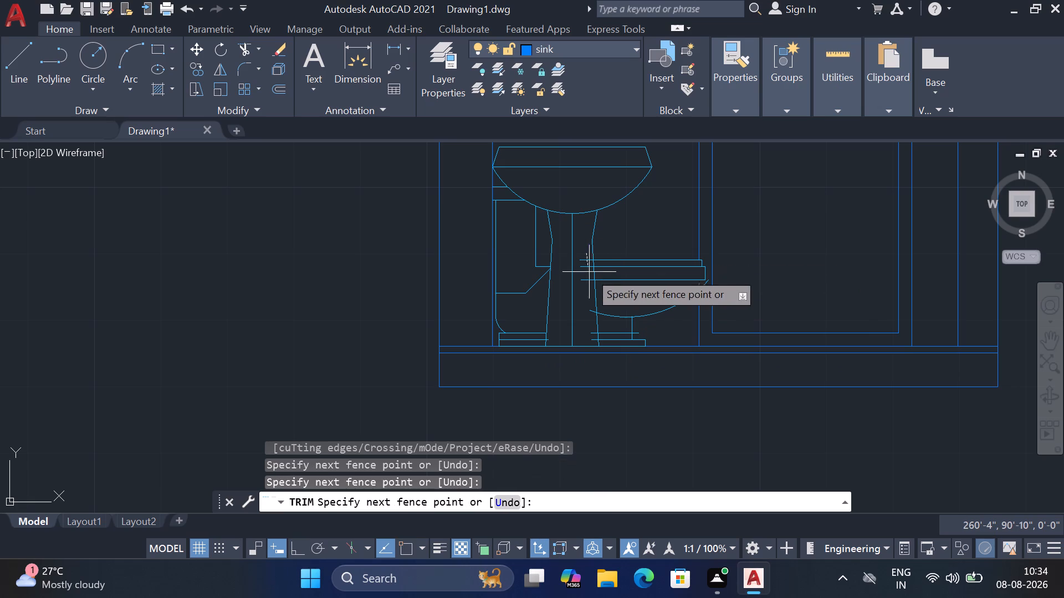
left_click(595, 342)
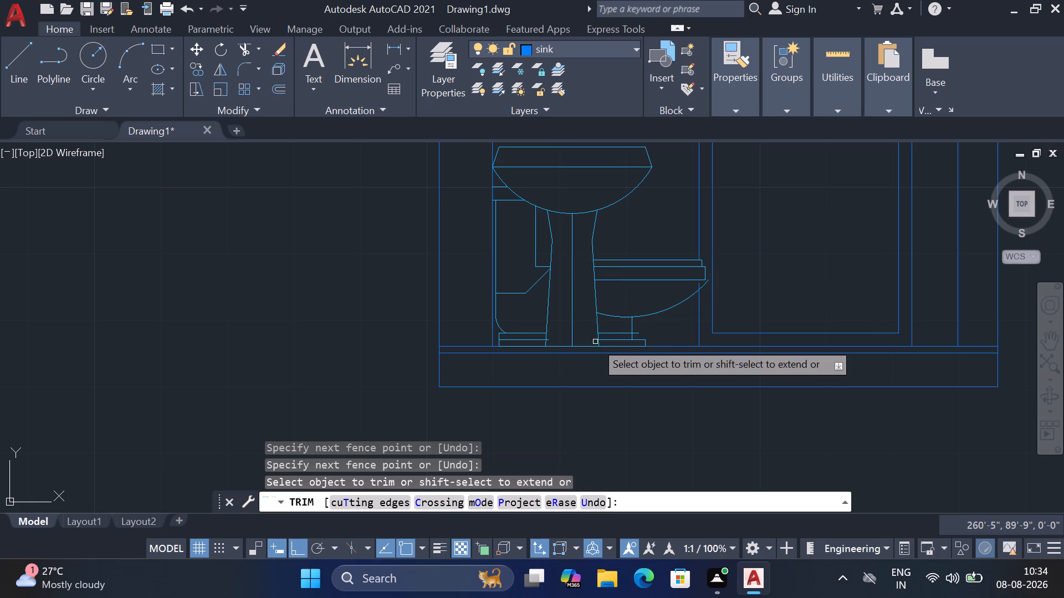
left_click(637, 332)
Trim the door frame line's short stub between the toilet seat and the bowl's curve.
middle_click_drag(707, 300, 705, 299)
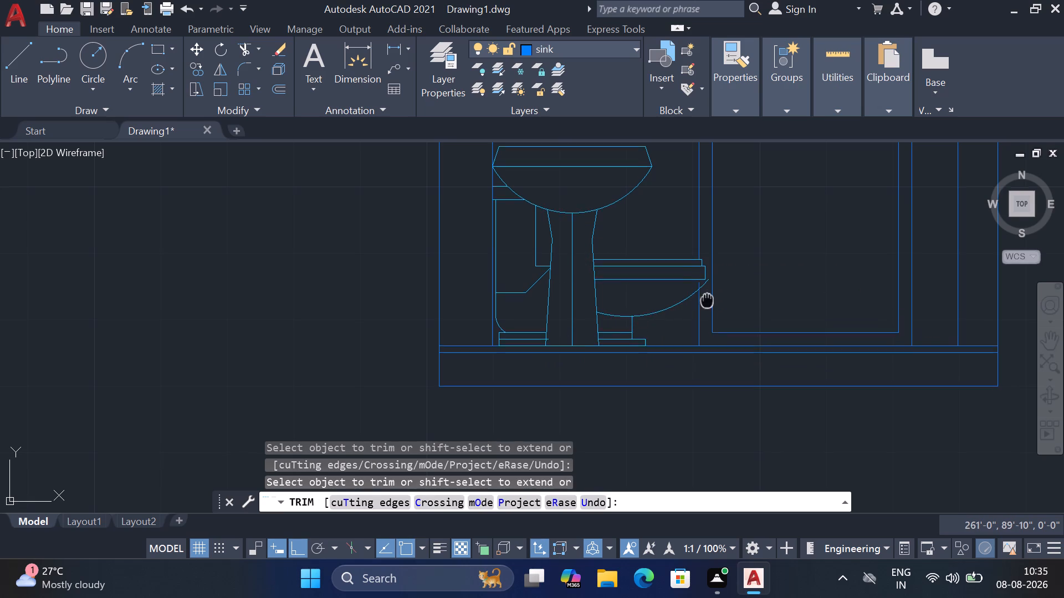
middle_click_drag(705, 299, 594, 339)
scroll(598, 327, "up", 2)
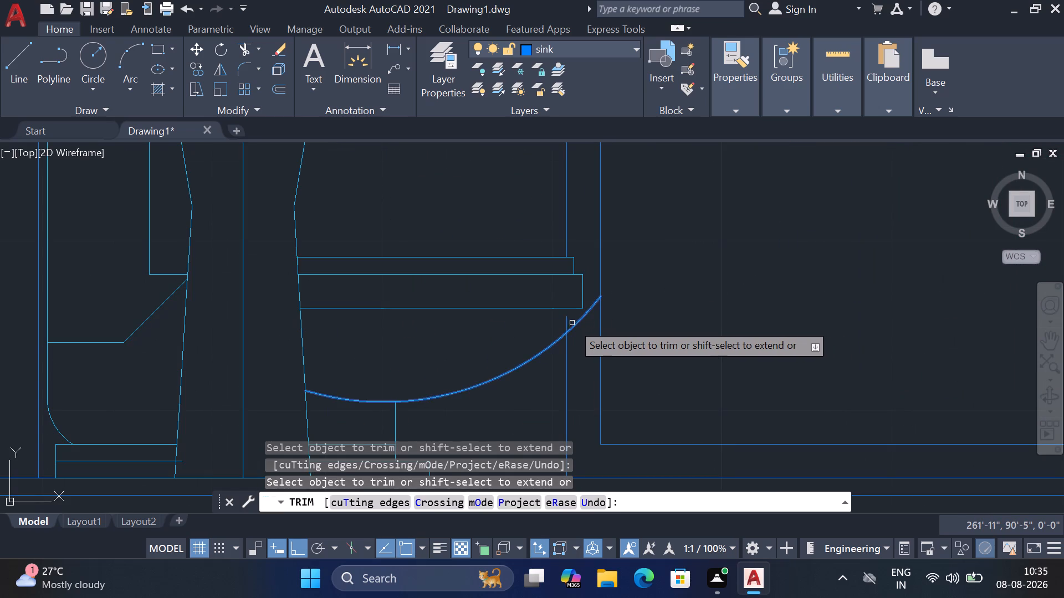
left_click(568, 322, "shift")
left_click(567, 320)
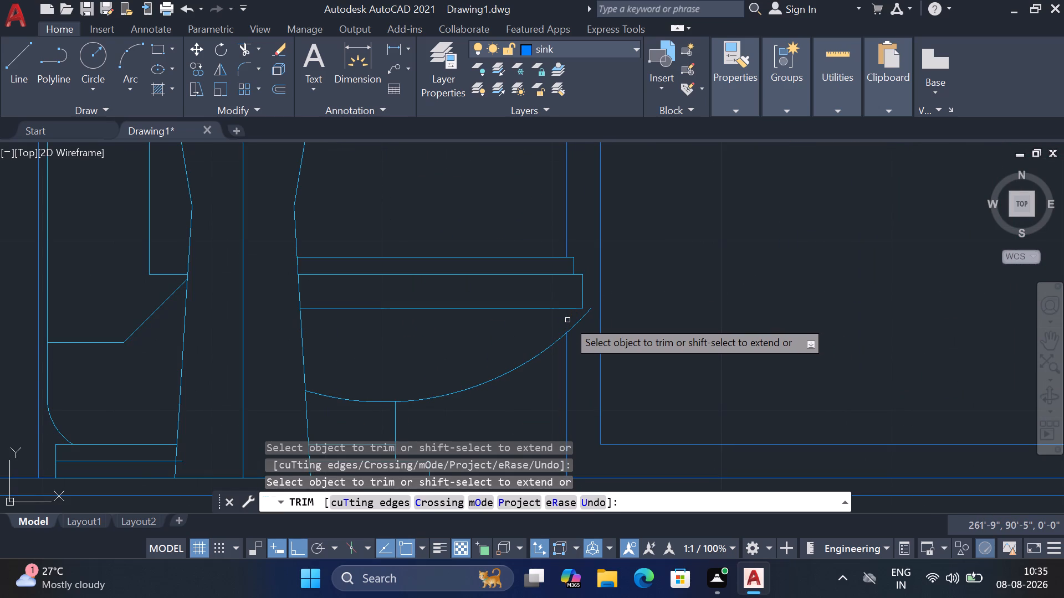
scroll(584, 313, "up", 1)
key("Escape")
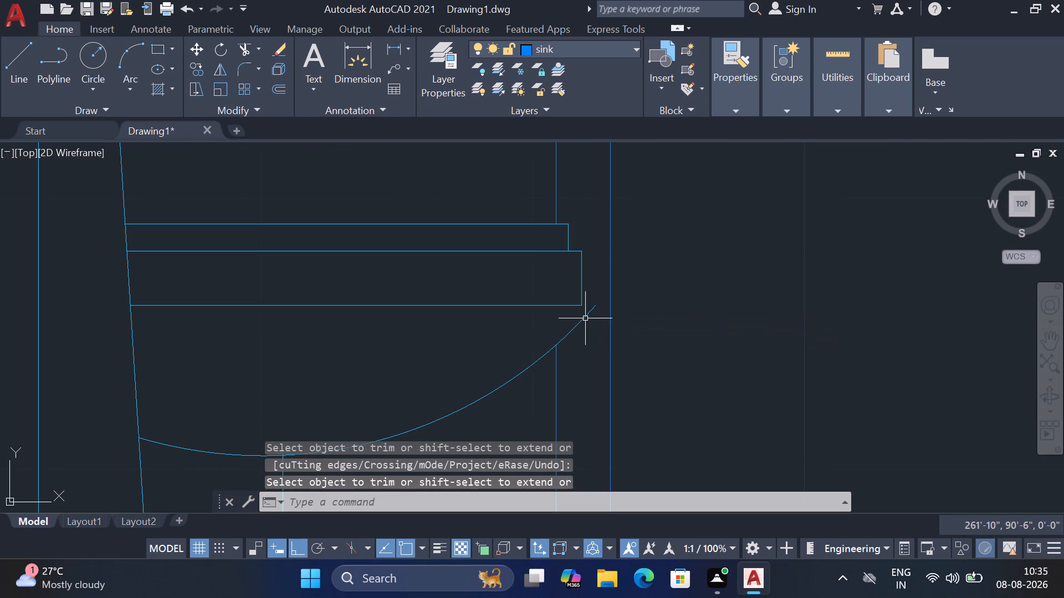
Draw a short slanted line from the toilet seat's lower front corner to where the bowl's curve meets the door frame line.
left_click(585, 318)
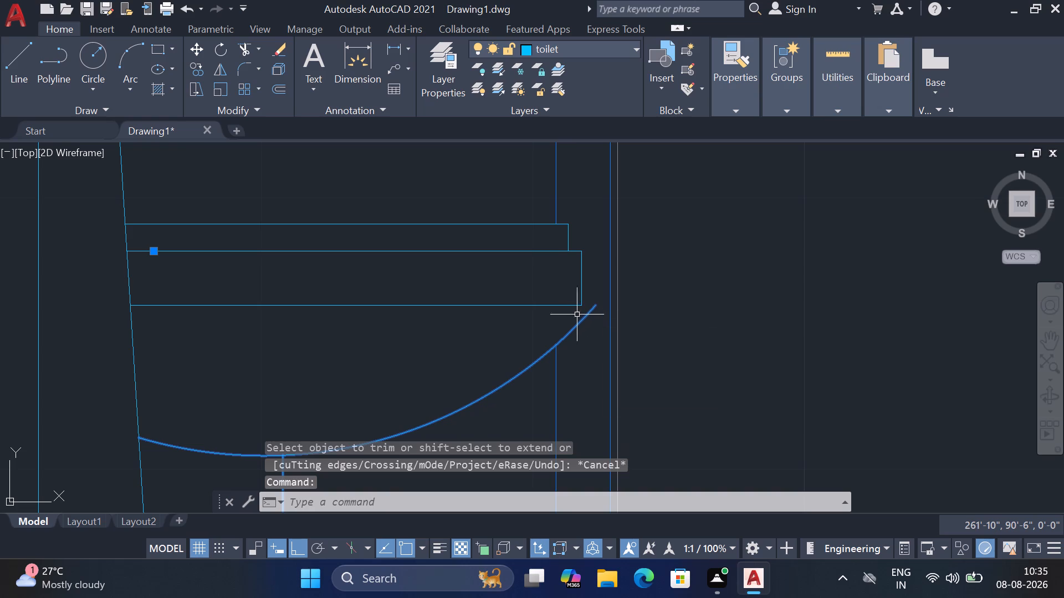
key("l")
key("space")
left_click(582, 305)
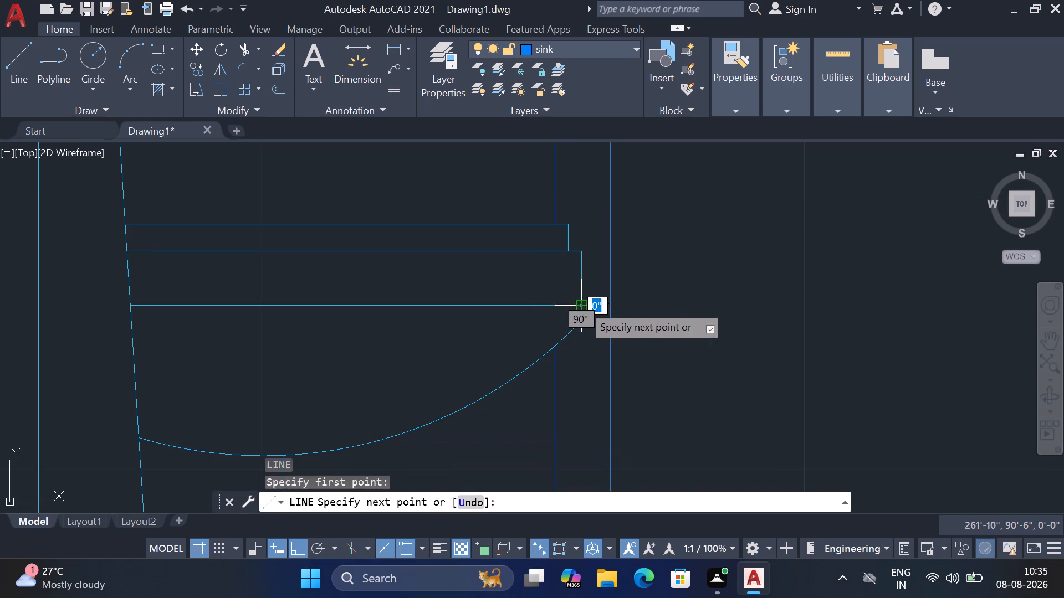
left_click(559, 341)
key("Escape")
Trim off the bowl curve's leftover end beyond the new slanted line.
left_click(588, 314)
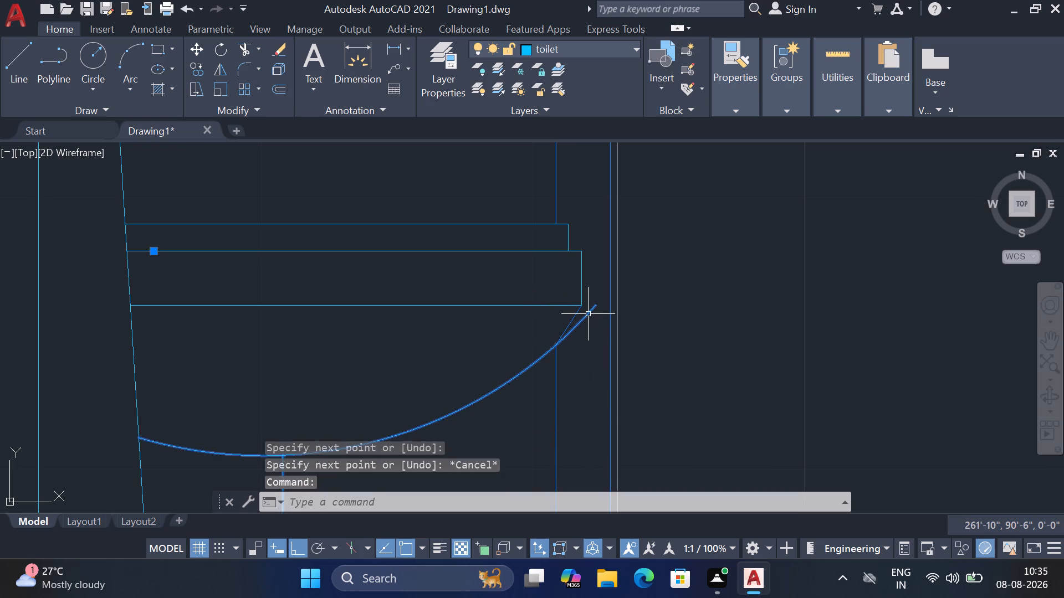
key("Escape")
type("tr")
key("space")
left_click(587, 317)
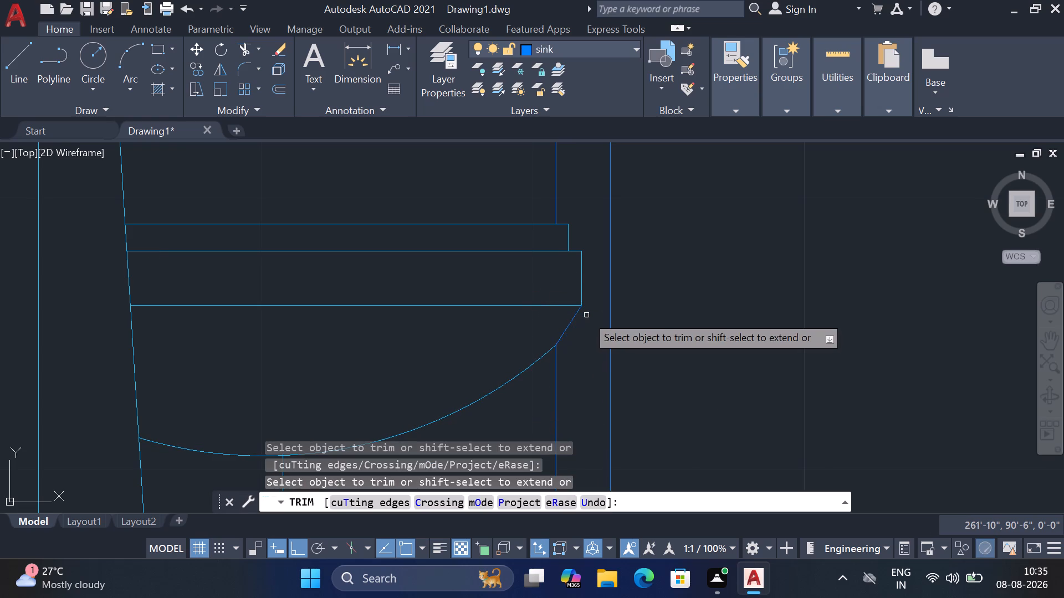
scroll(646, 285, "down", 4)
middle_click_drag(724, 268, 605, 348)
scroll(601, 336, "down", 1)
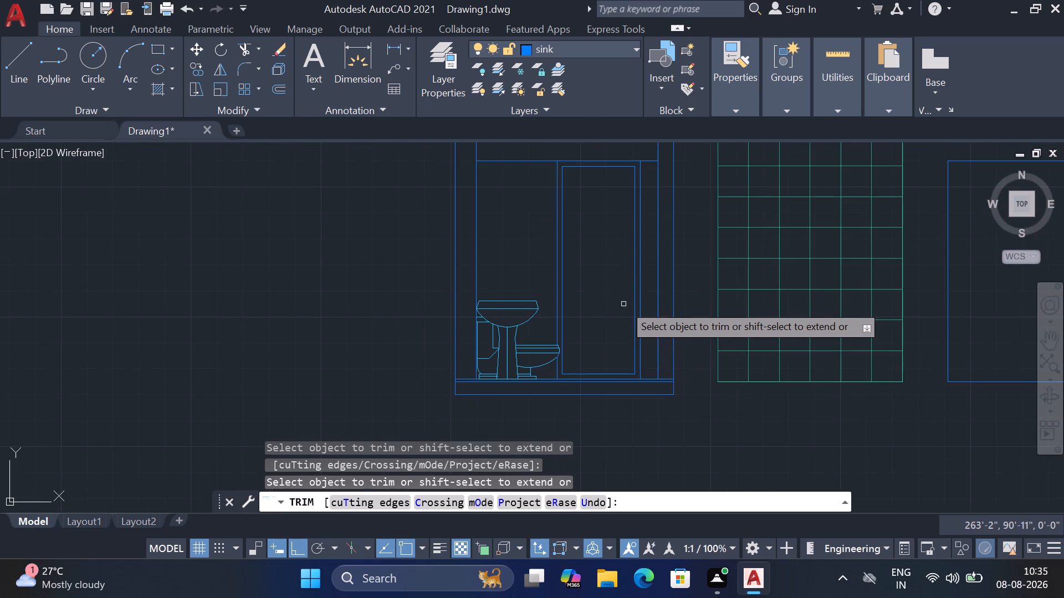
middle_click_drag(694, 280, 640, 319)
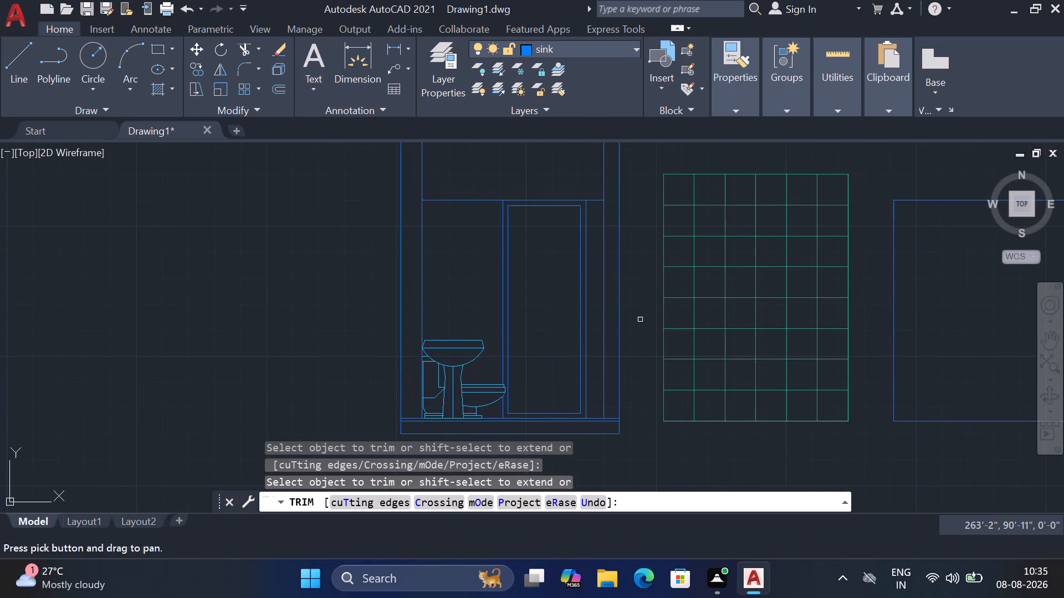
key("Escape")
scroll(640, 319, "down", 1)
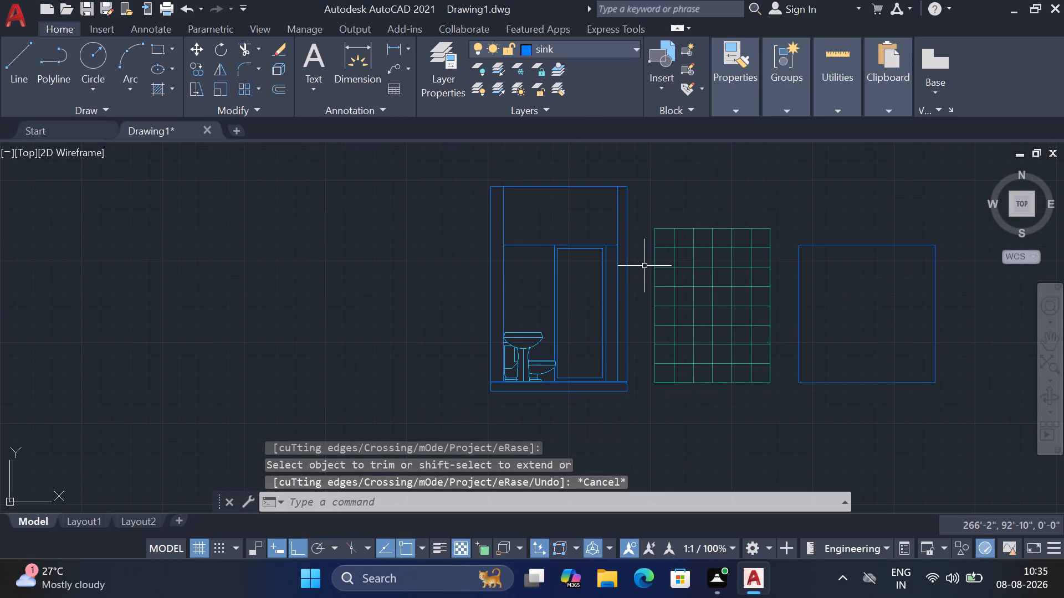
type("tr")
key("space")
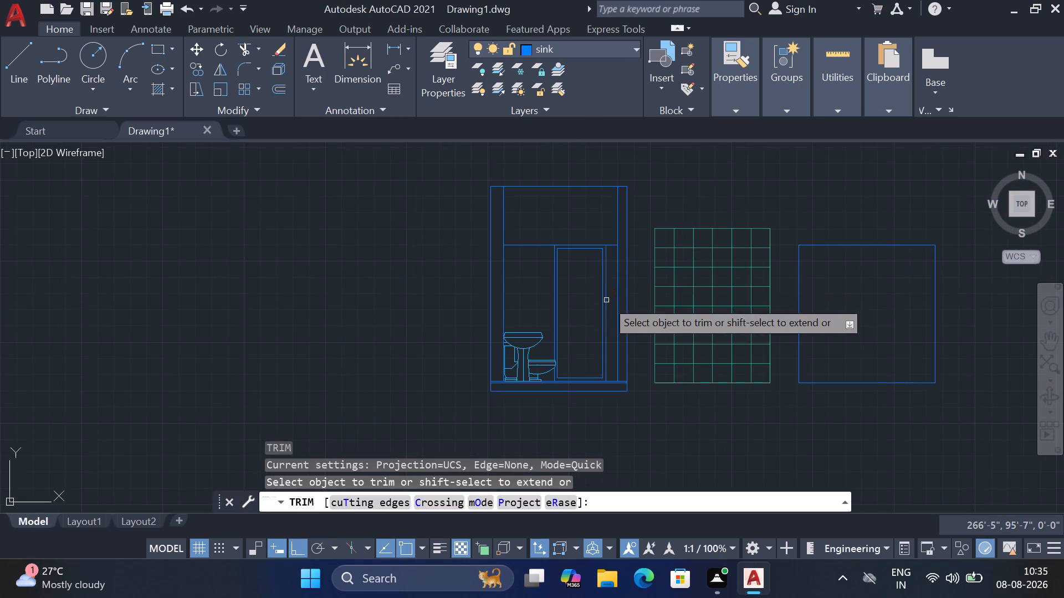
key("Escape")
Draw a rectangle about 5'-10" by 7' between the elevation's inner wall faces, from the floor line up to the door-height line.
key("r")
type("ec")
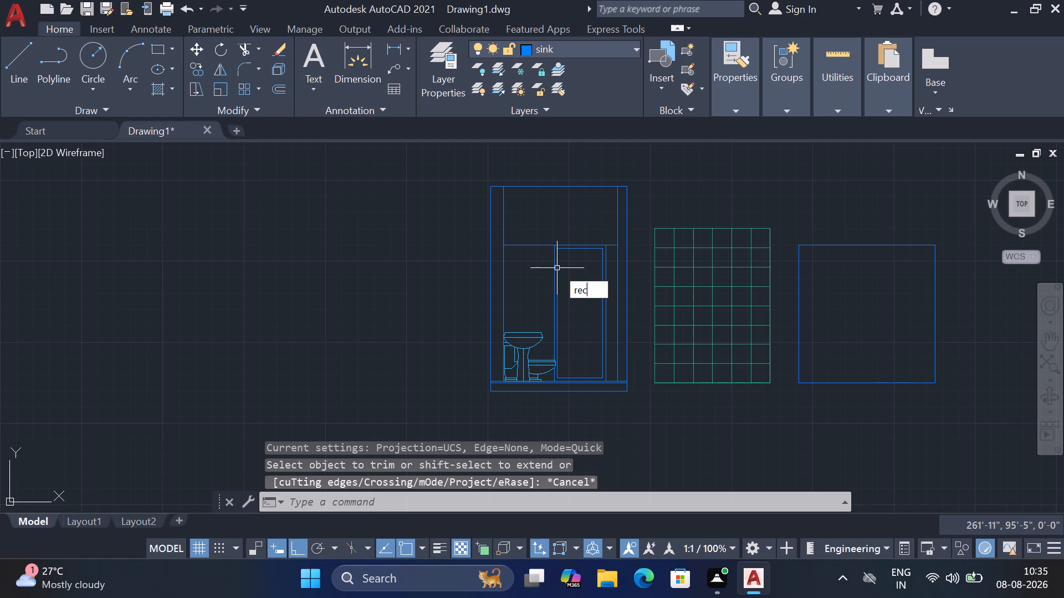
key("space")
scroll(507, 383, "up", 3)
left_click(491, 374)
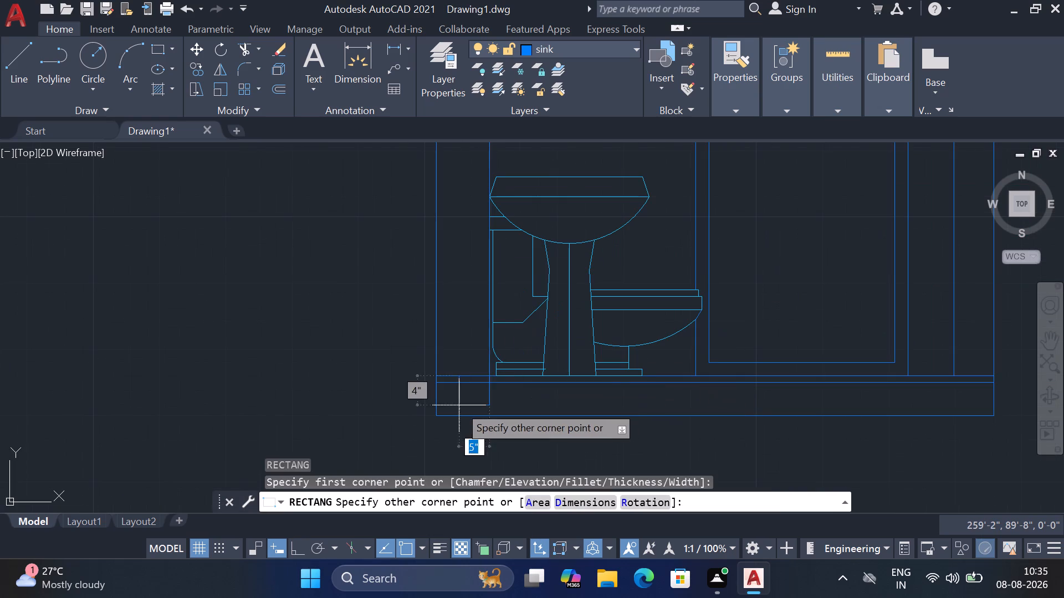
scroll(458, 405, "down", 3)
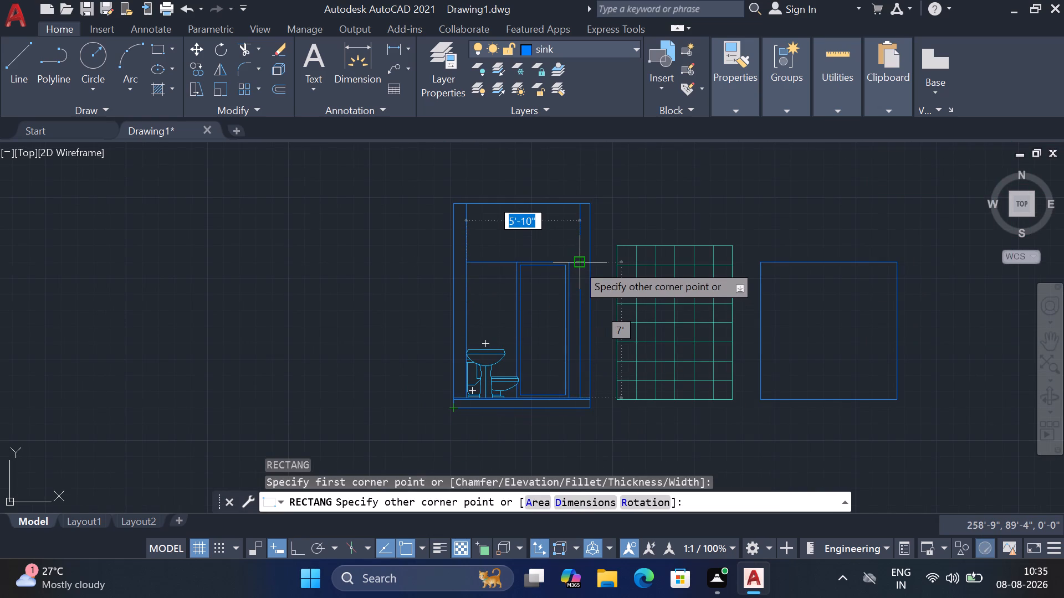
left_click(577, 264)
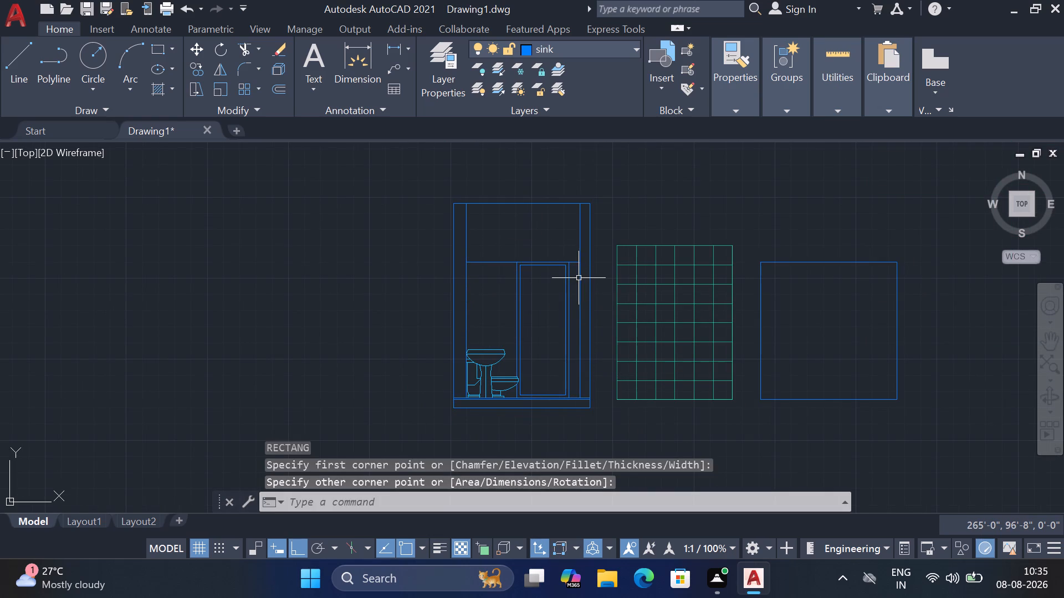
Move the new rectangle by its lower-left corner onto the lower-left corner of the green tile grid.
left_click(580, 278)
key("m")
key("space")
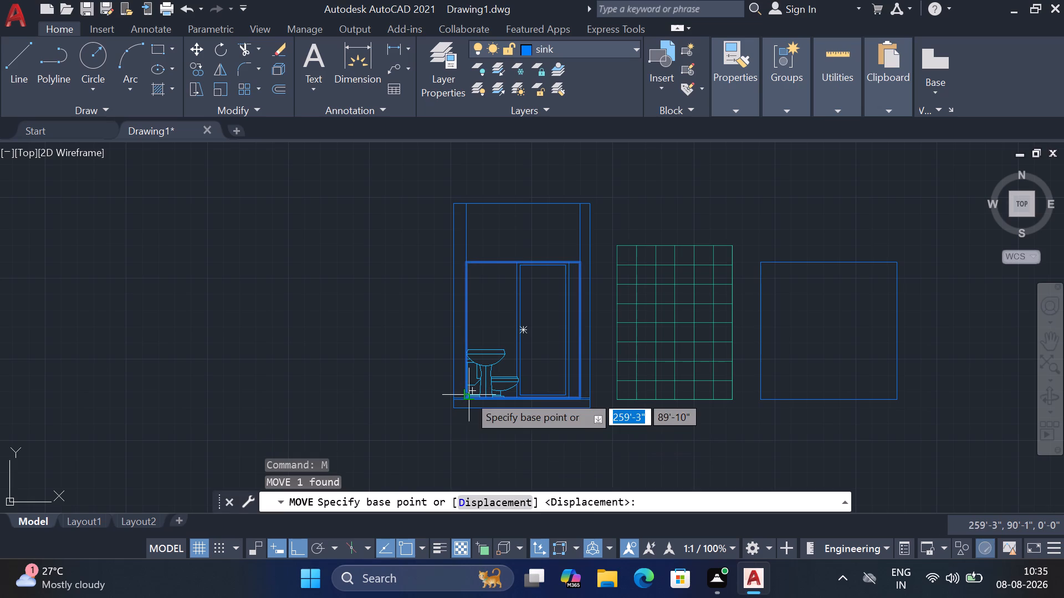
scroll(467, 397, "up", 4)
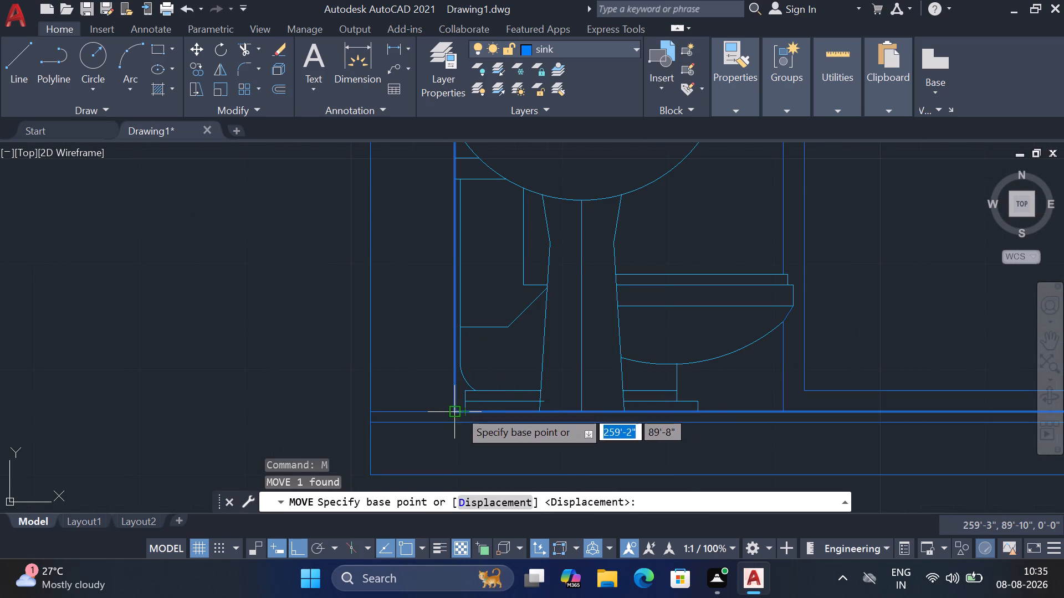
left_click(454, 408)
scroll(424, 400, "down", 3)
scroll(673, 398, "up", 2)
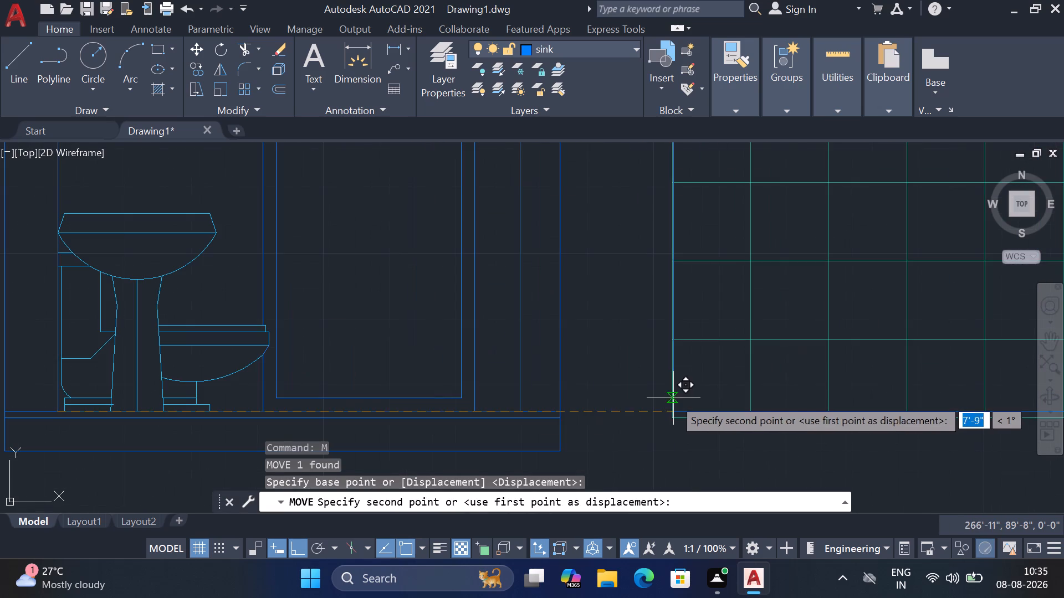
left_click(674, 419)
scroll(602, 409, "down", 2)
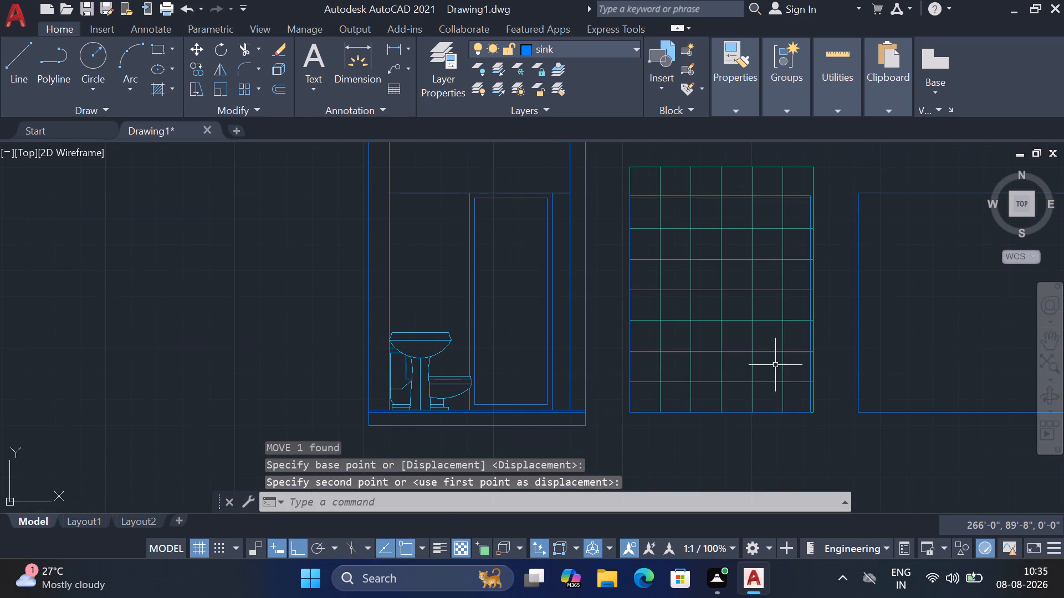
middle_click_drag(825, 330, 709, 360)
key("Escape")
Trim away the tile grid lines above the rectangle's top edge, including the grid's top border line.
key("t")
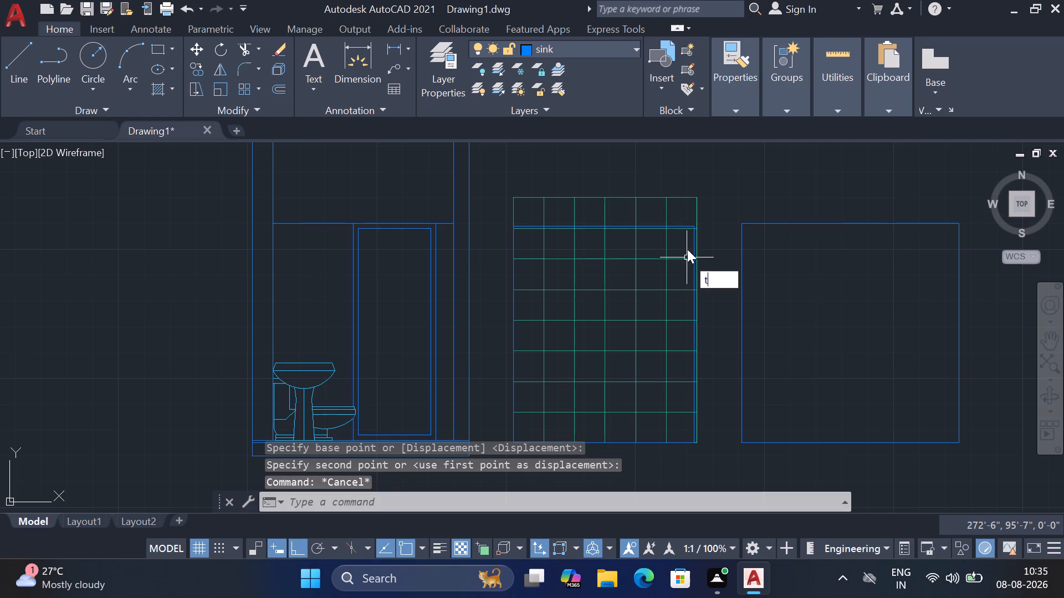
key("r")
key("space")
left_click(715, 213)
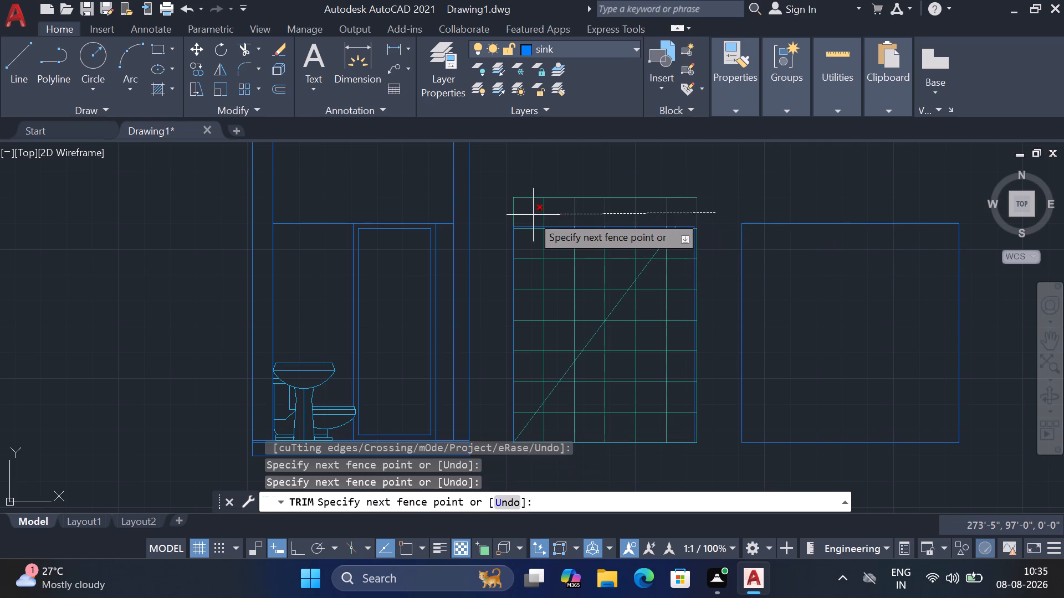
left_click(508, 209)
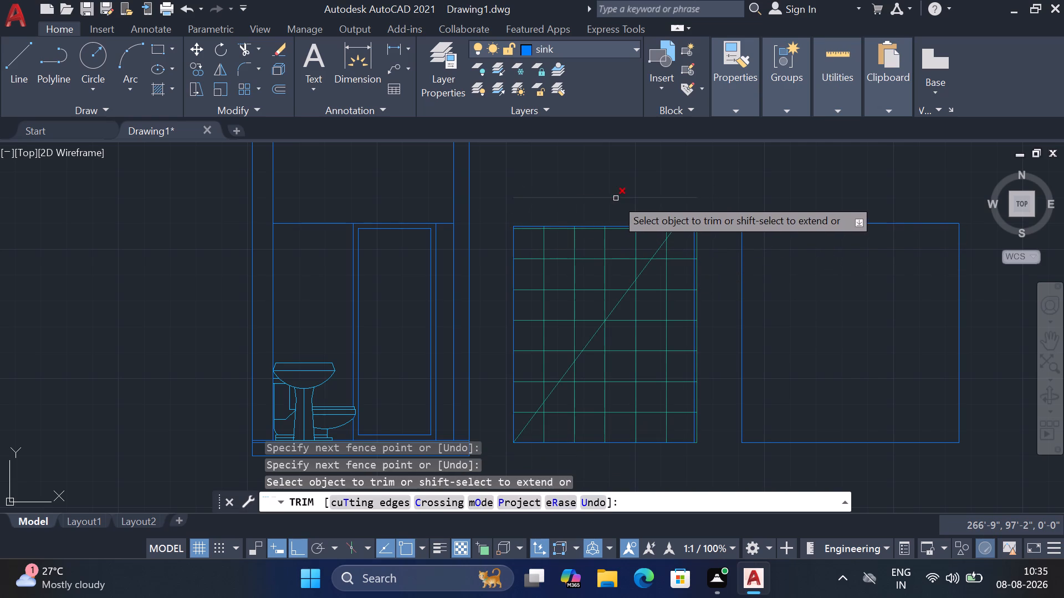
left_click(616, 198)
Trim the grid's horizontal lines extending past the rectangle's right edge and remove the leftover vertical border outside it.
scroll(678, 241, "up", 3)
scroll(736, 194, "up", 1)
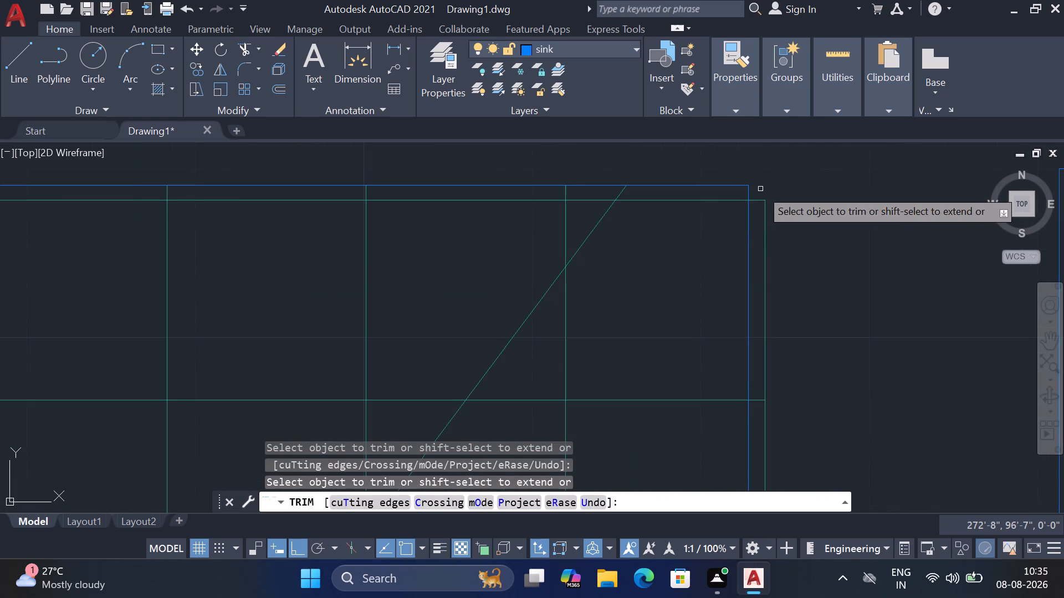
left_click(760, 189)
scroll(760, 235, "down", 3)
middle_click_drag(765, 390, 738, 184)
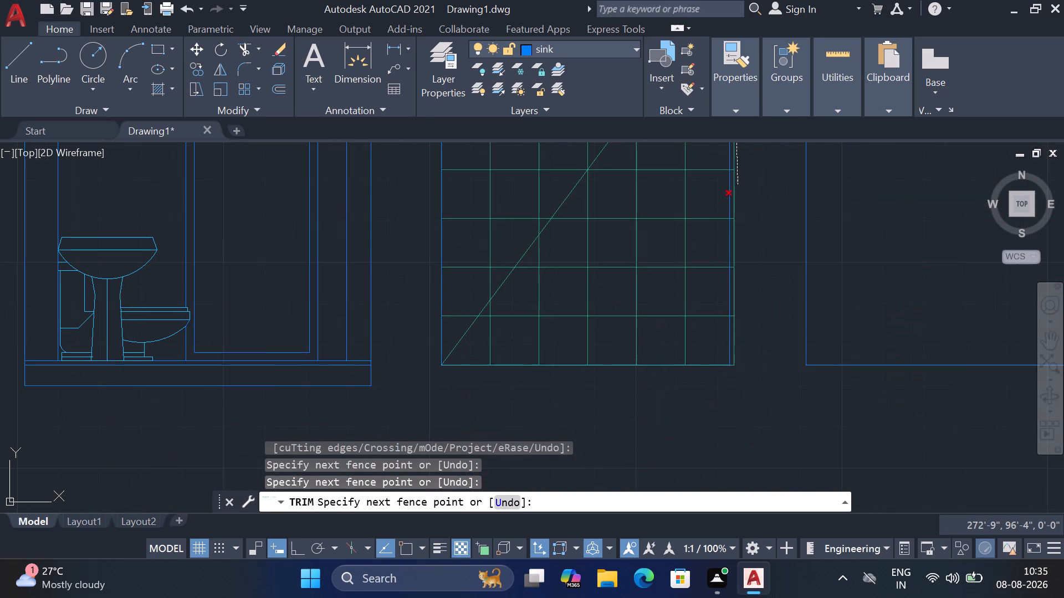
left_click(732, 369)
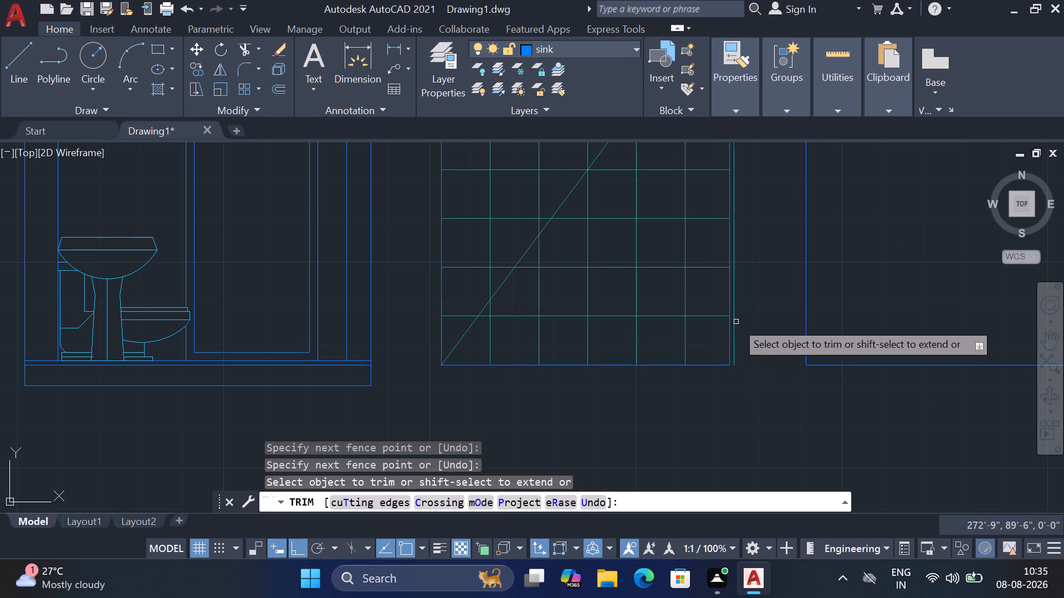
left_click(734, 321)
scroll(747, 359, "down", 2)
scroll(740, 218, "up", 2)
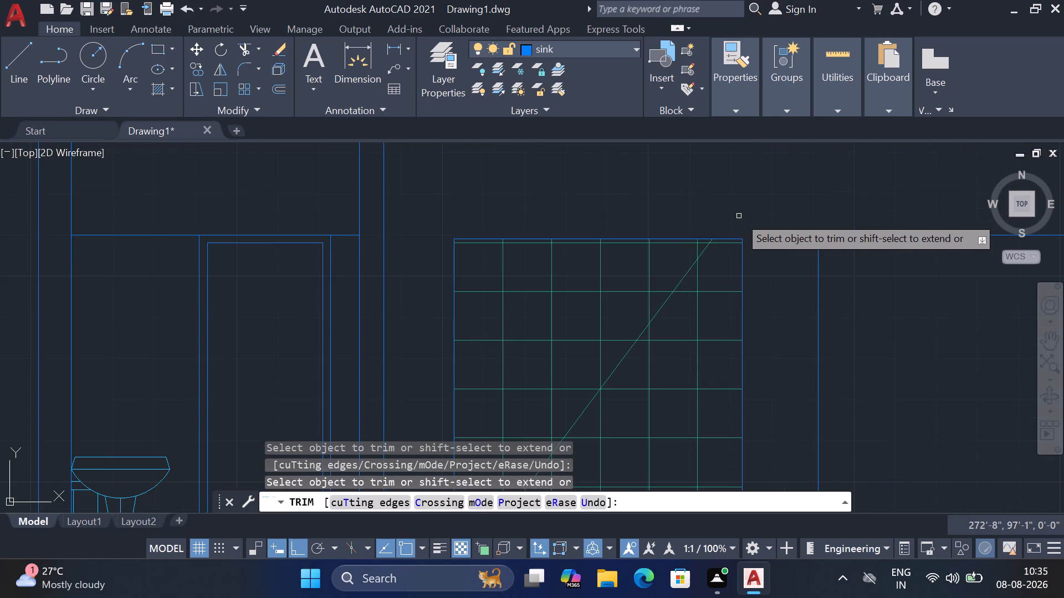
scroll(727, 228, "up", 2)
key("Escape")
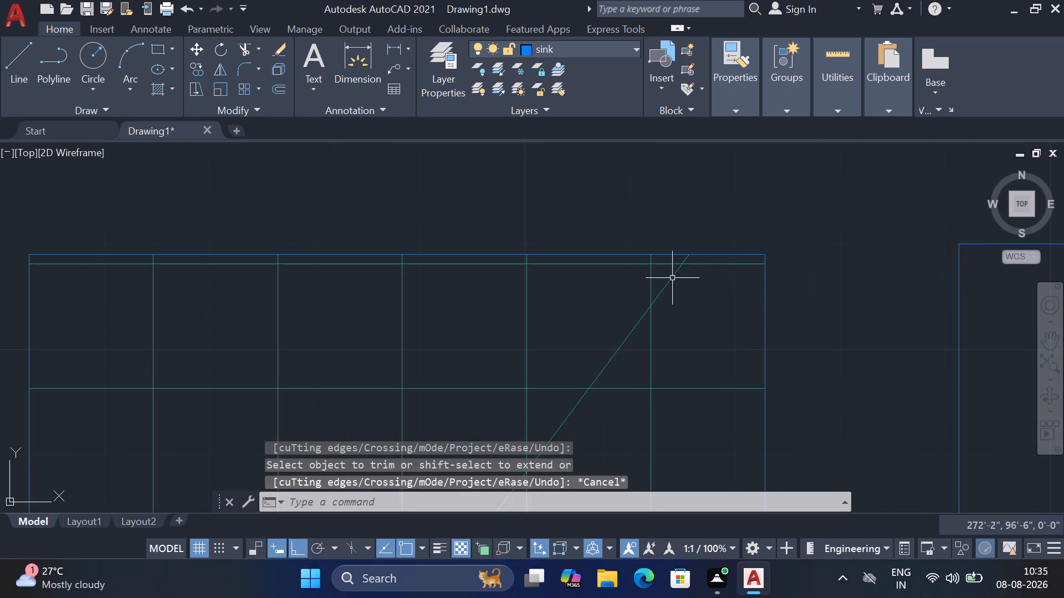
Trim away the upper segments of the stray diagonal line crossing the tile grid's top rows.
left_click(672, 279)
key("Escape")
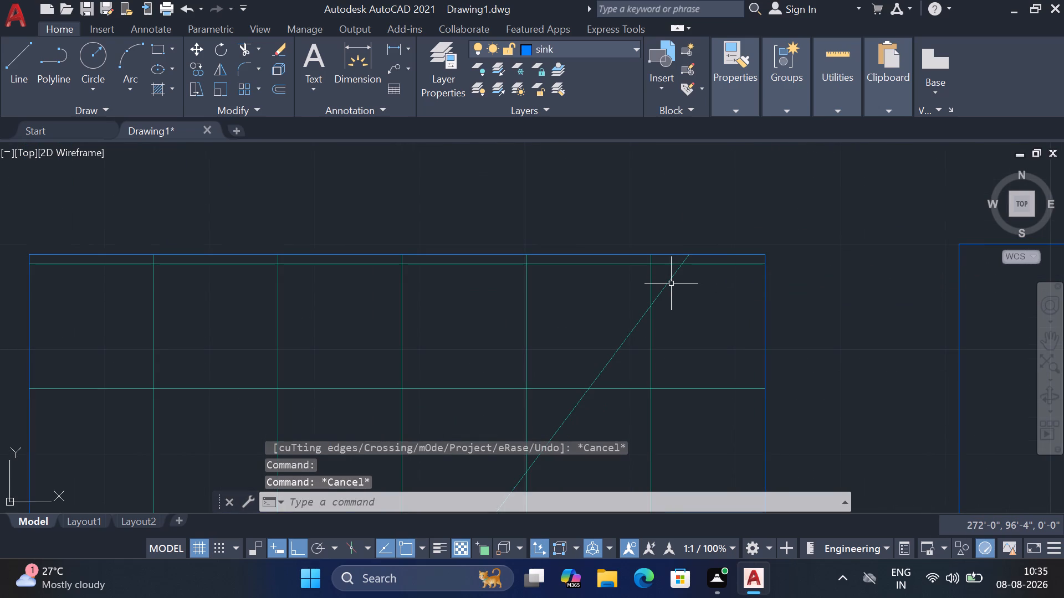
key("r")
key("Escape")
type("tr")
key("space")
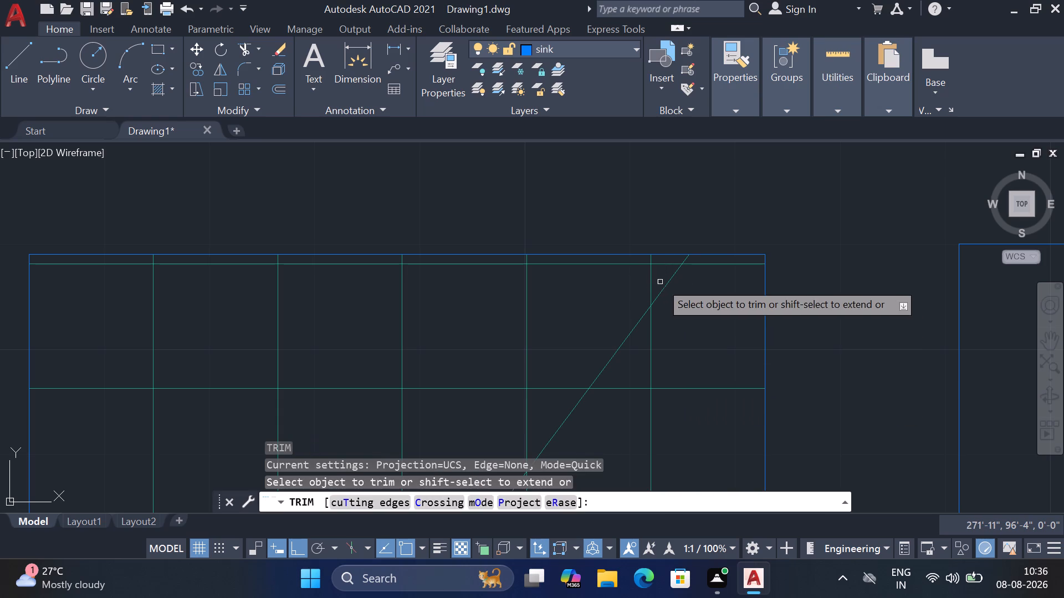
left_click(664, 282)
left_click(674, 290)
left_click(679, 260)
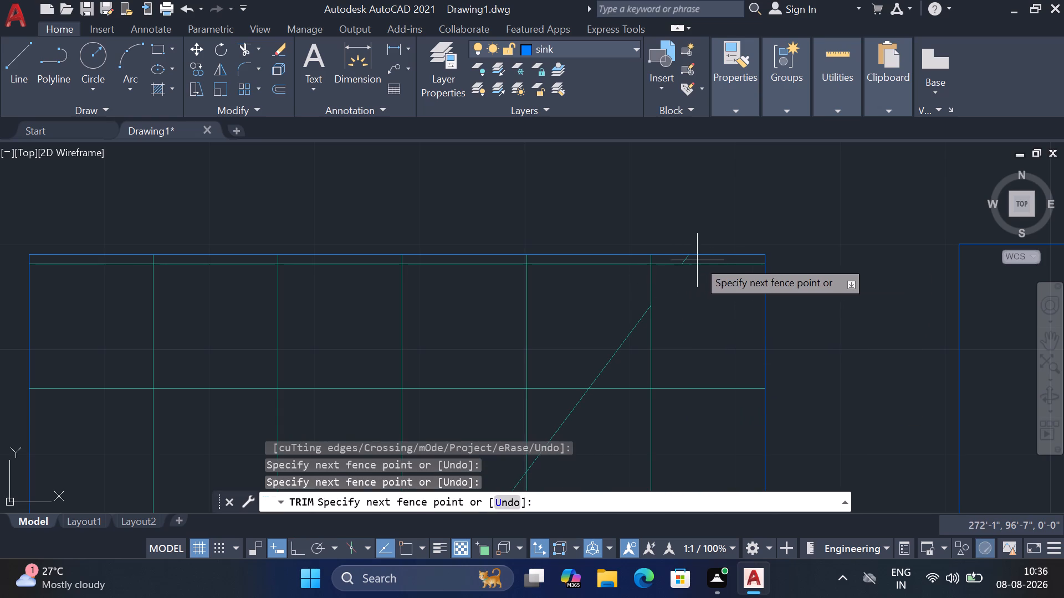
left_click(703, 260)
left_click(625, 325)
left_click(632, 357)
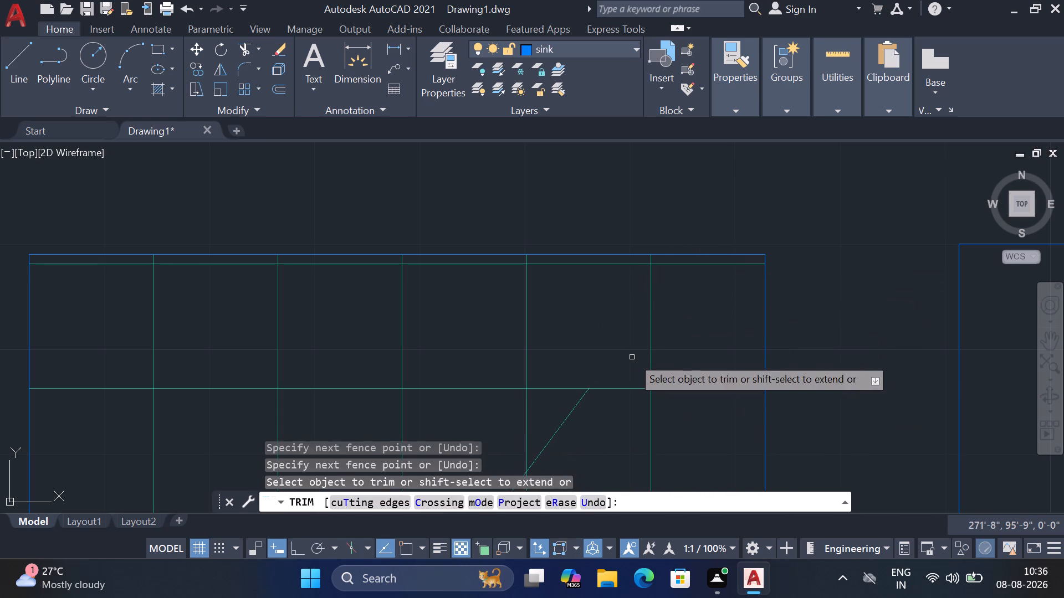
scroll(675, 296, "down", 1)
middle_click_drag(661, 360, 648, 275)
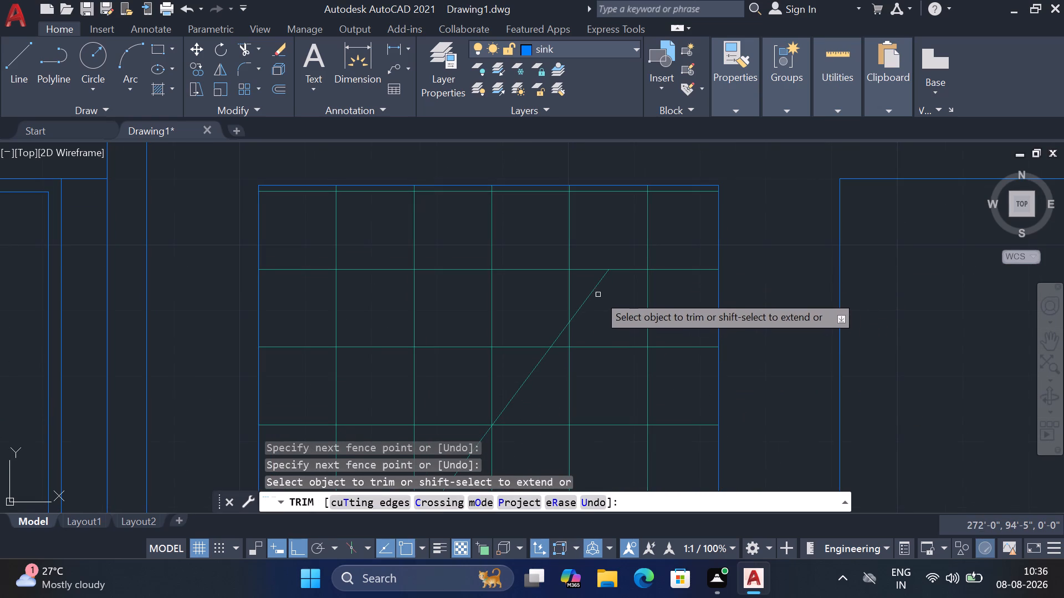
left_click(595, 288)
left_click(563, 333)
Trim away the remaining diagonal segments down to the tile grid's lower-left corner.
middle_click_drag(595, 332, 618, 279)
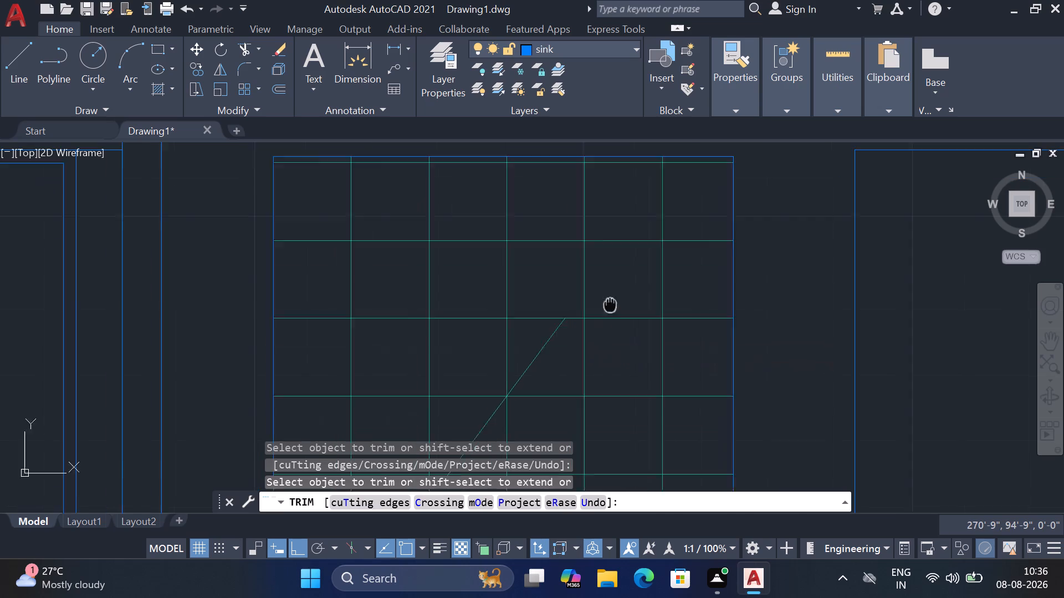
middle_click_drag(618, 279, 632, 230)
left_click(566, 269)
middle_click_drag(576, 303, 604, 221)
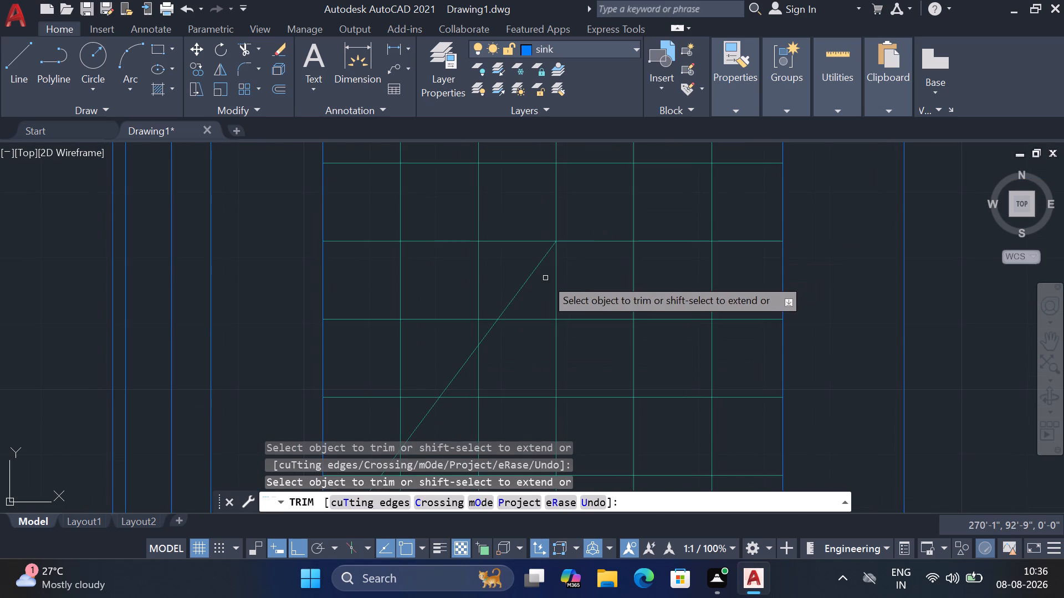
left_click(535, 275)
middle_click_drag(528, 305, 567, 214)
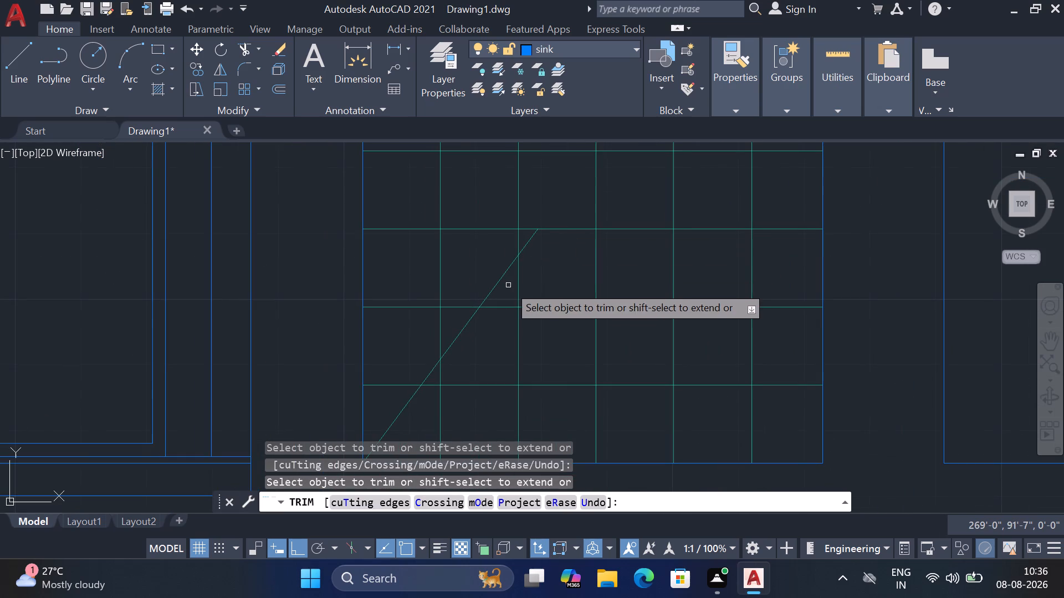
left_click(504, 274)
left_click(533, 241)
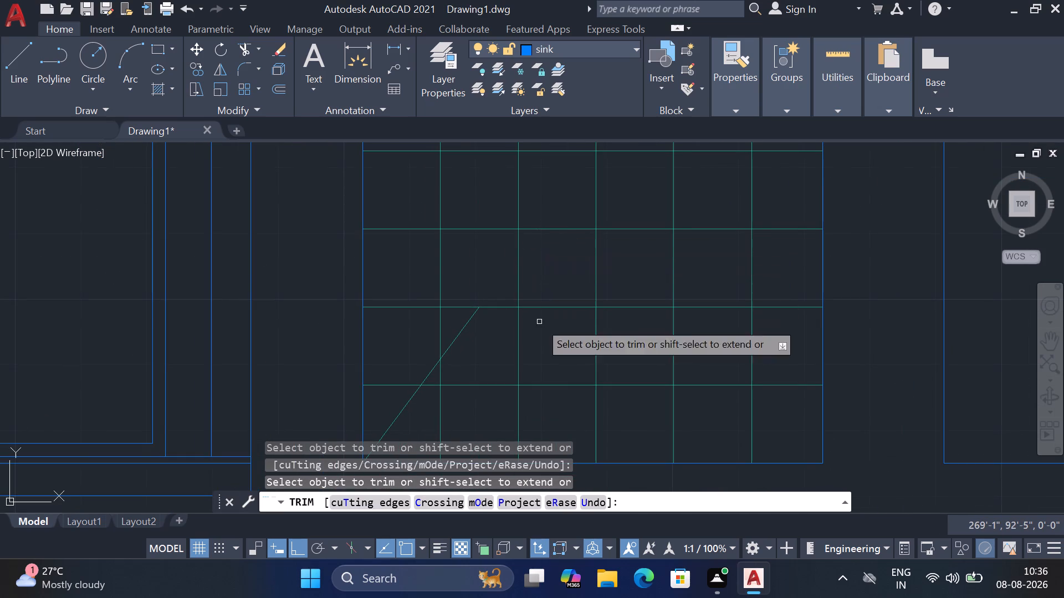
middle_click_drag(539, 334, 572, 198)
left_click(484, 207)
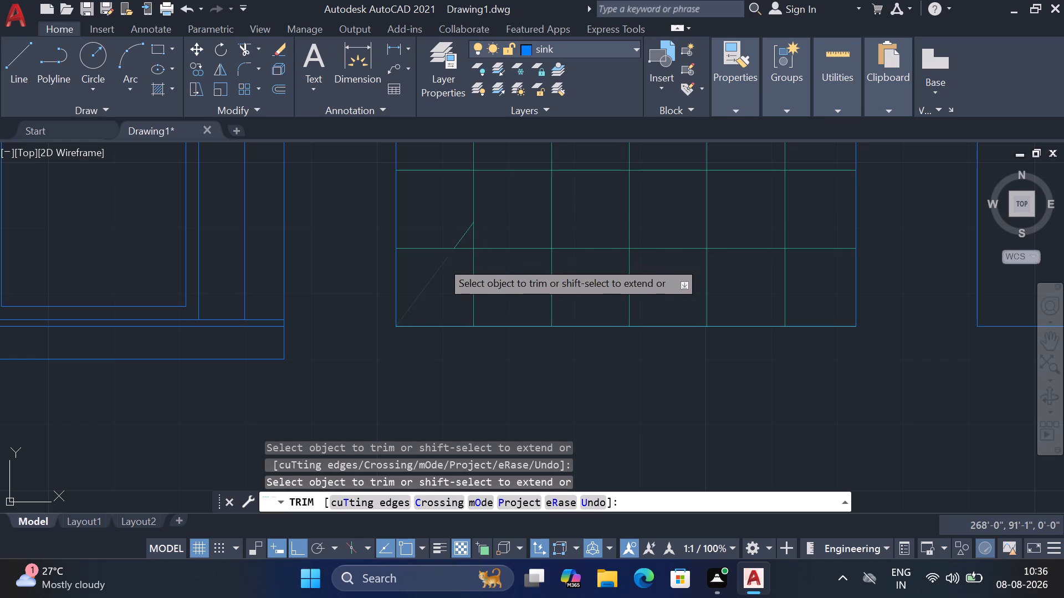
left_click(441, 261)
left_click(460, 238)
scroll(549, 271, "down", 3)
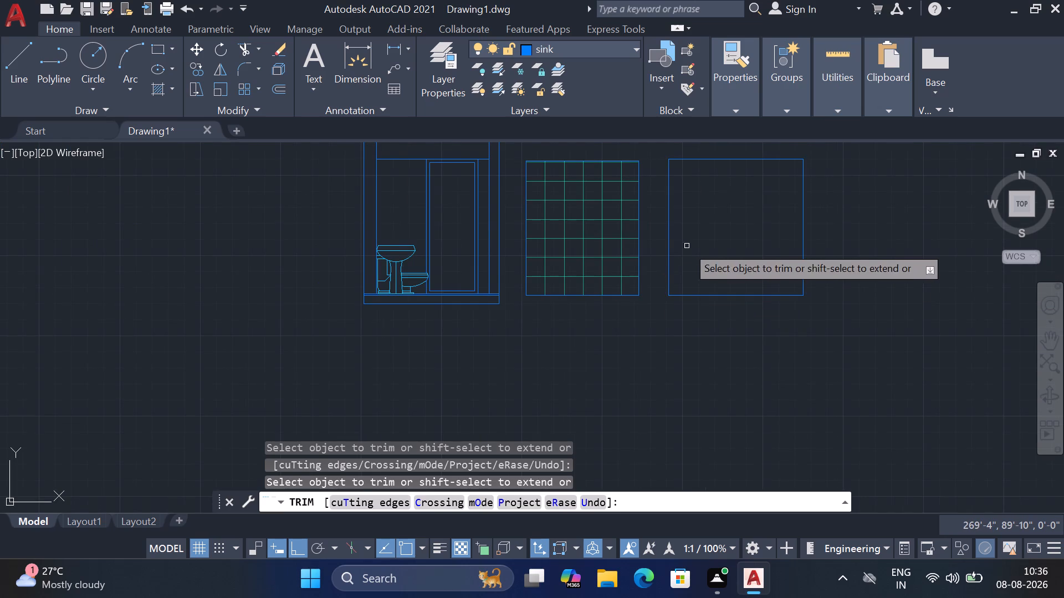
middle_click_drag(654, 214, 646, 260)
key("Escape")
key("Escape")
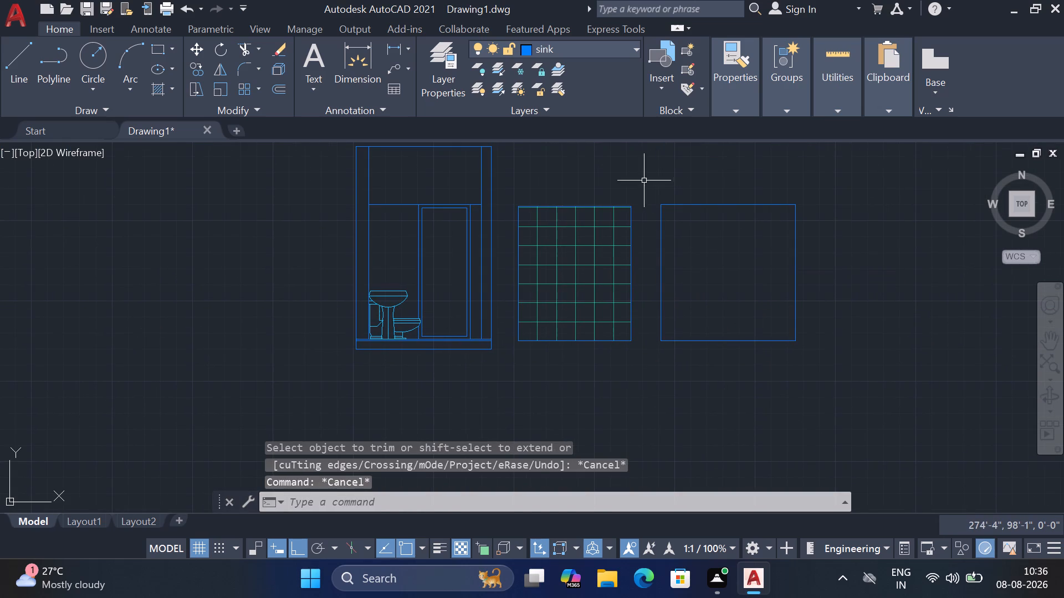
Group the trimmed tile grid lines together with their bounding rectangle.
left_click_drag(644, 179, 640, 203)
left_click(510, 370)
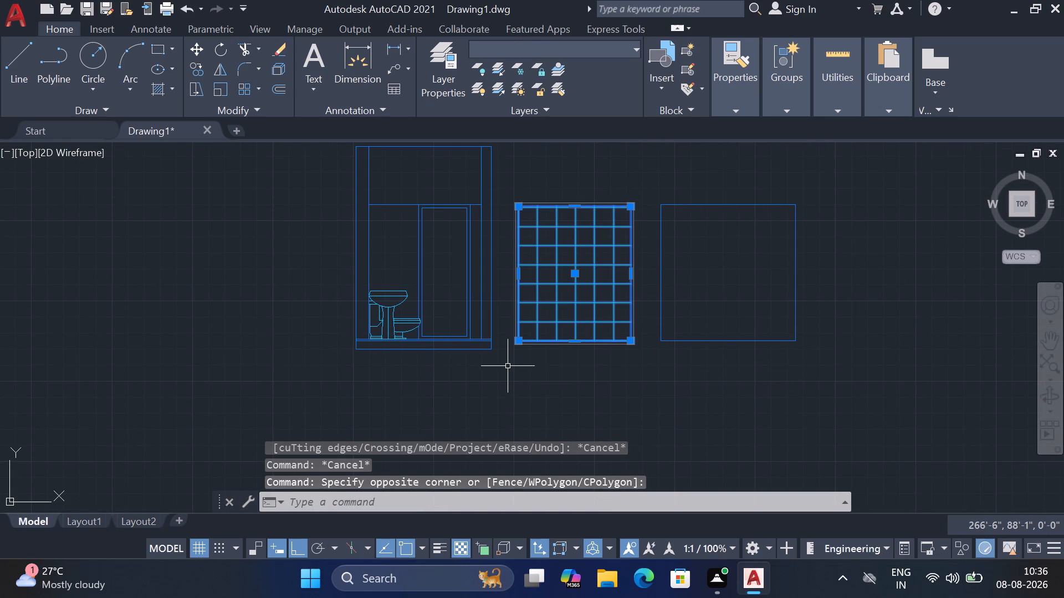
key("g")
key("space")
Move the tile grid group by its lower-right corner to where the elevation's floor line meets the right wall's inner face.
left_click(589, 313)
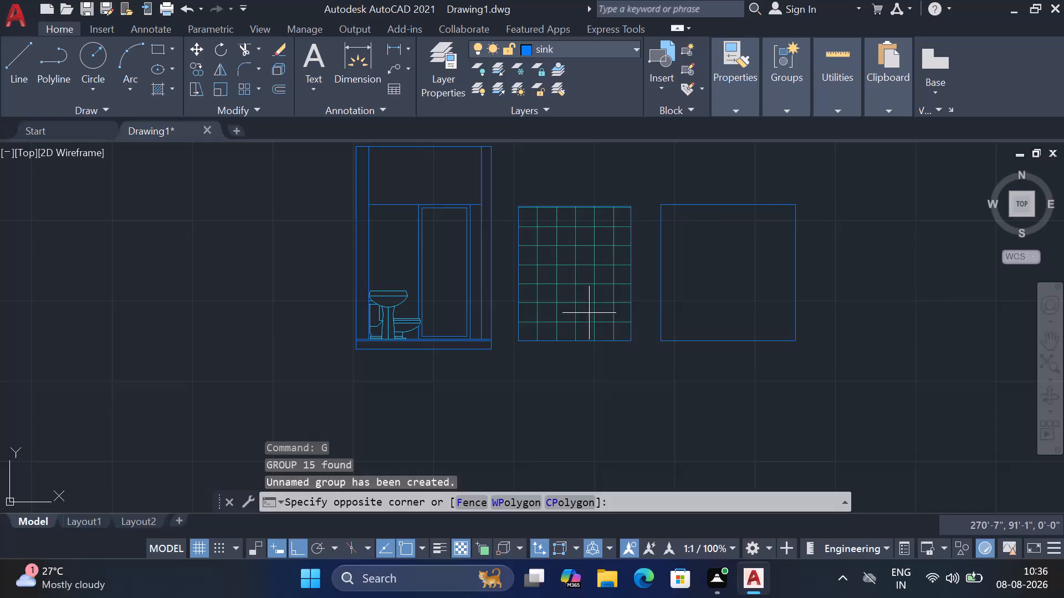
left_click(575, 341)
key("m")
key("space")
scroll(628, 338, "up", 2)
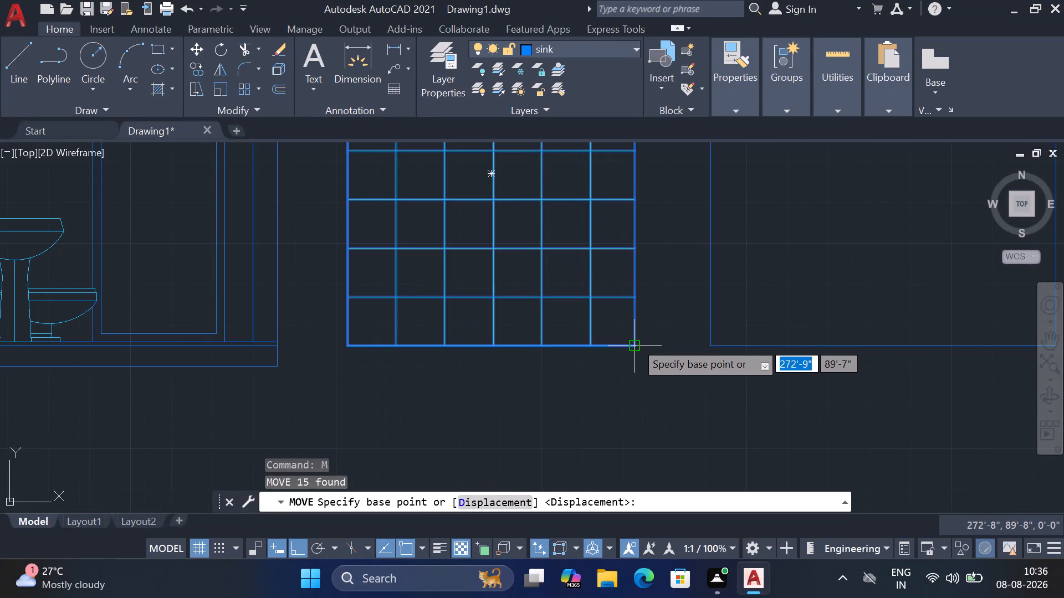
left_click(635, 342)
scroll(258, 299, "up", 2)
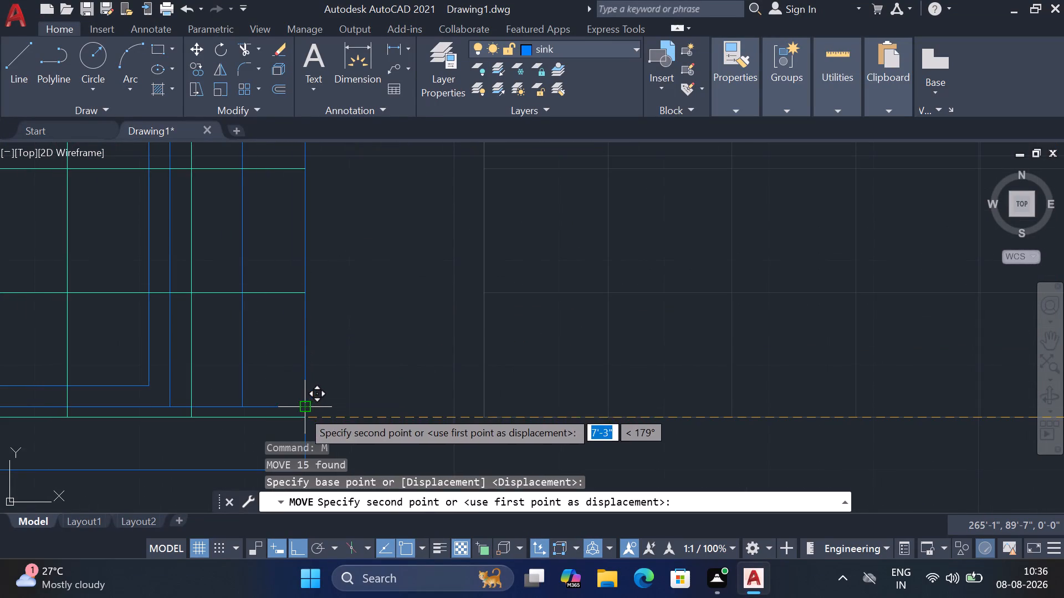
left_click(245, 404)
scroll(438, 366, "down", 4)
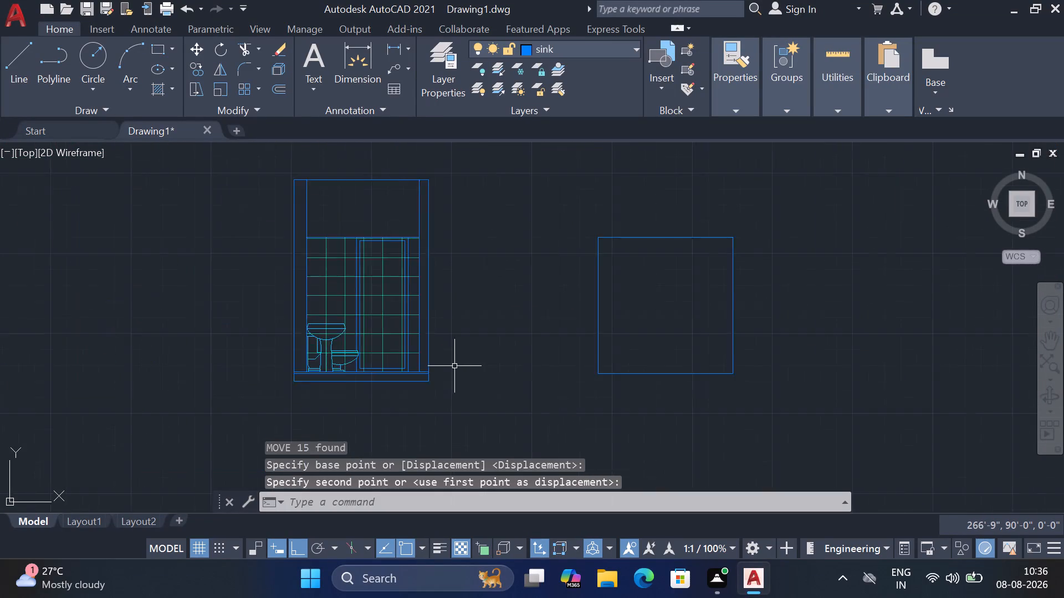
scroll(454, 366, "down", 1)
scroll(383, 304, "up", 2)
middle_click_drag(397, 296, 422, 291)
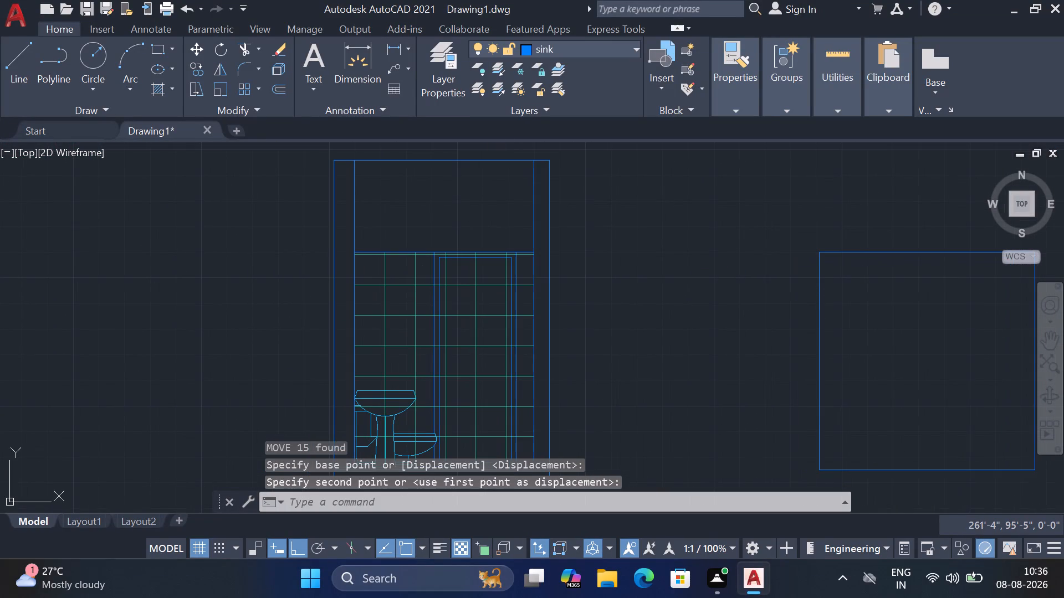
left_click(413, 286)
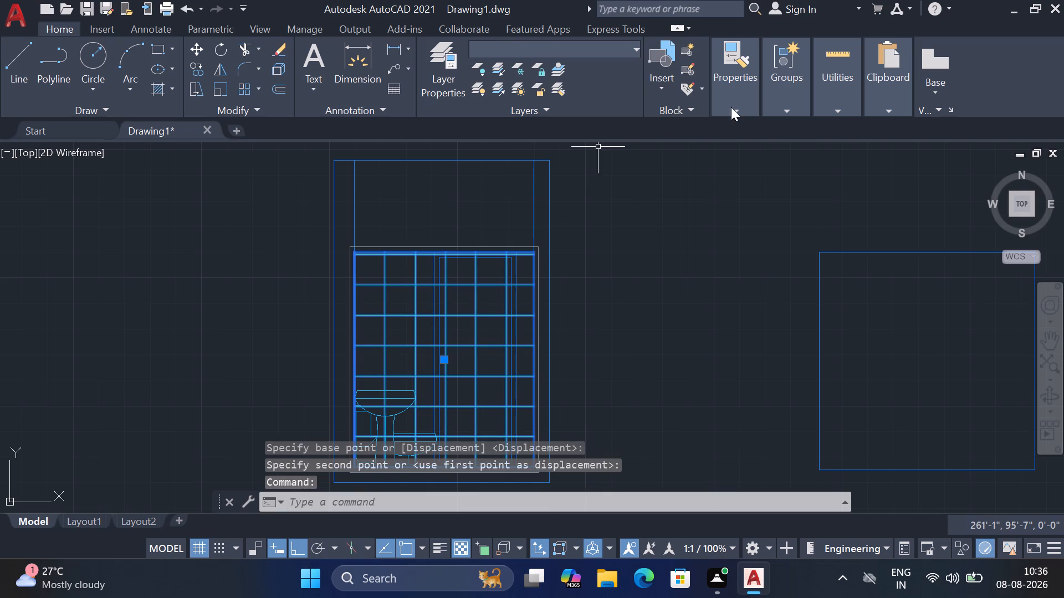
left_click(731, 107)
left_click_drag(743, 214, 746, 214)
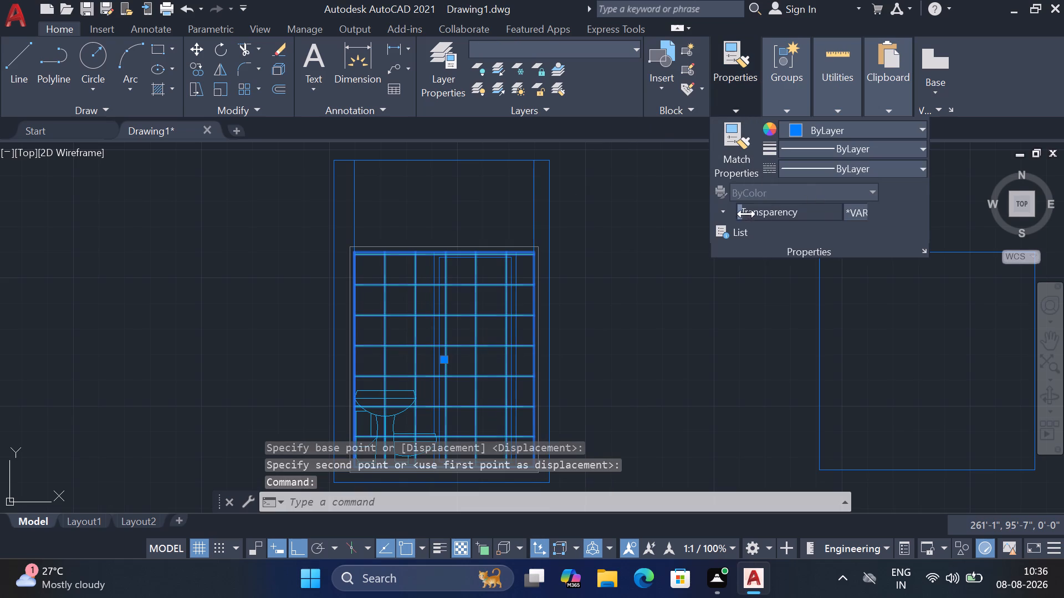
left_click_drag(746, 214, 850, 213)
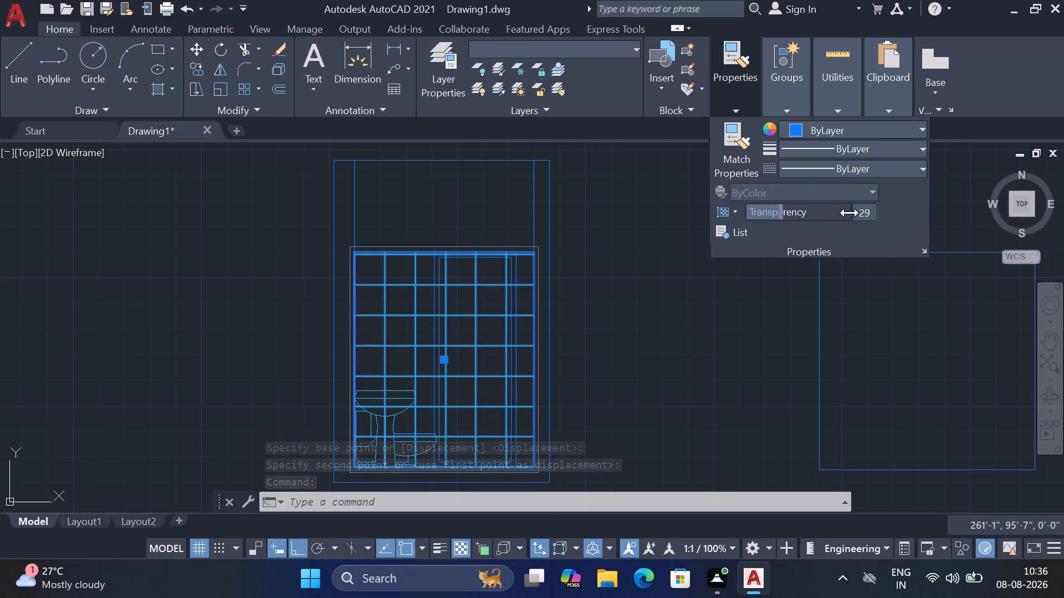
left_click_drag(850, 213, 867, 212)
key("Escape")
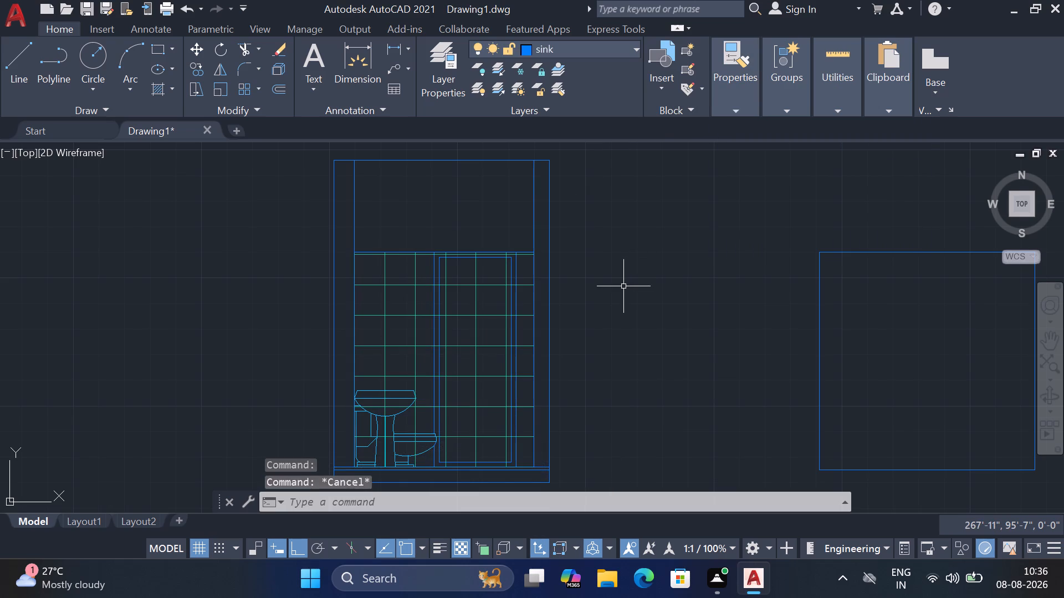
Increase the object transparency of the elevation's tile grid group to fade its lines behind the fixtures and door.
left_click(476, 282)
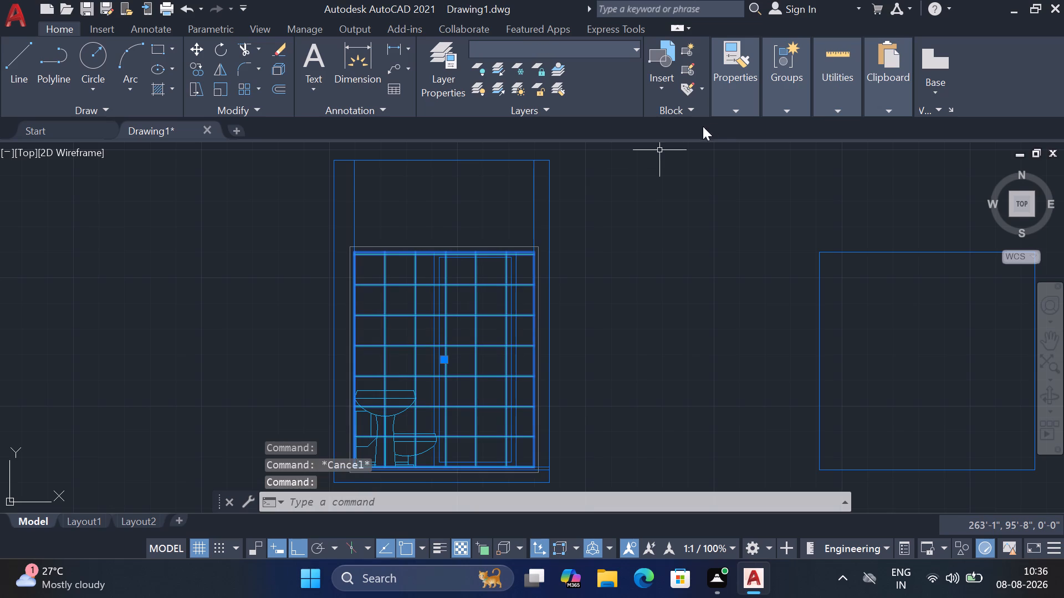
left_click(726, 110)
left_click_drag(789, 209, 853, 212)
key("Escape")
key("Escape")
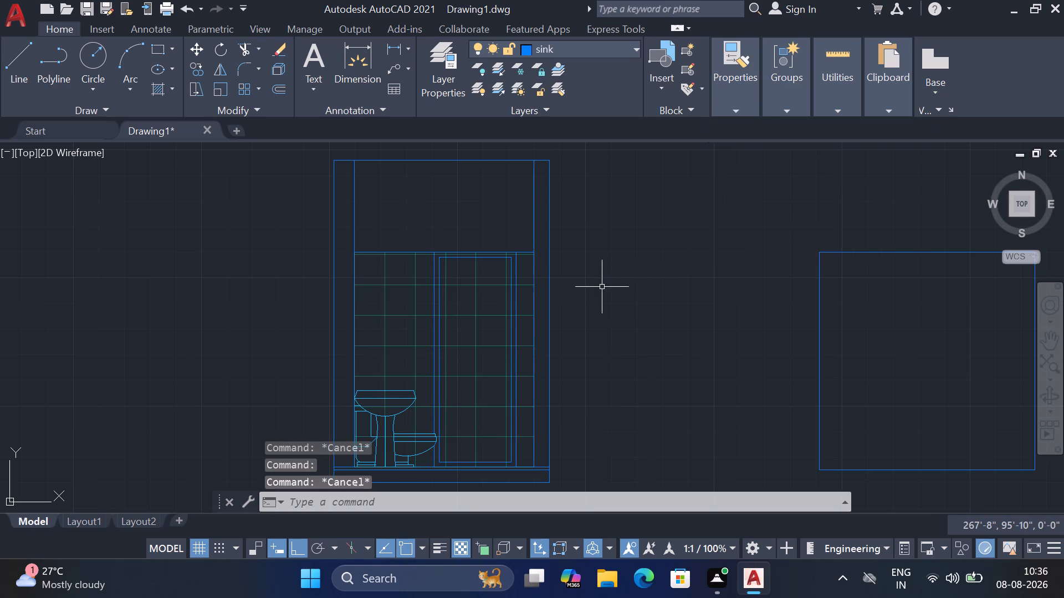
Delete the leftover empty rectangle standing to the right of the bathroom elevation.
scroll(602, 287, "down", 3)
middle_click_drag(628, 272, 536, 289)
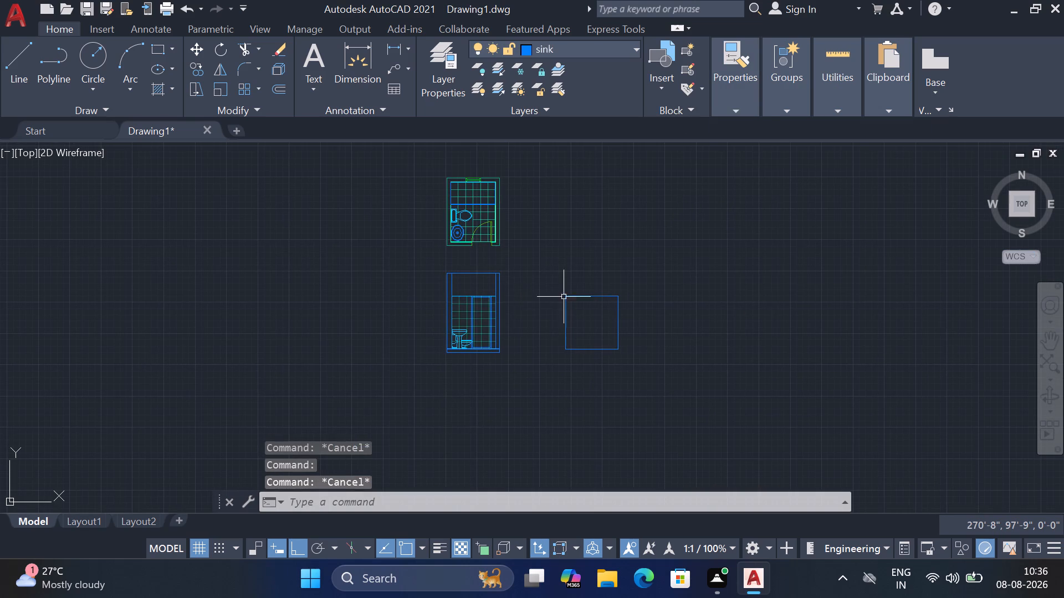
scroll(591, 297, "up", 1)
left_click(534, 269)
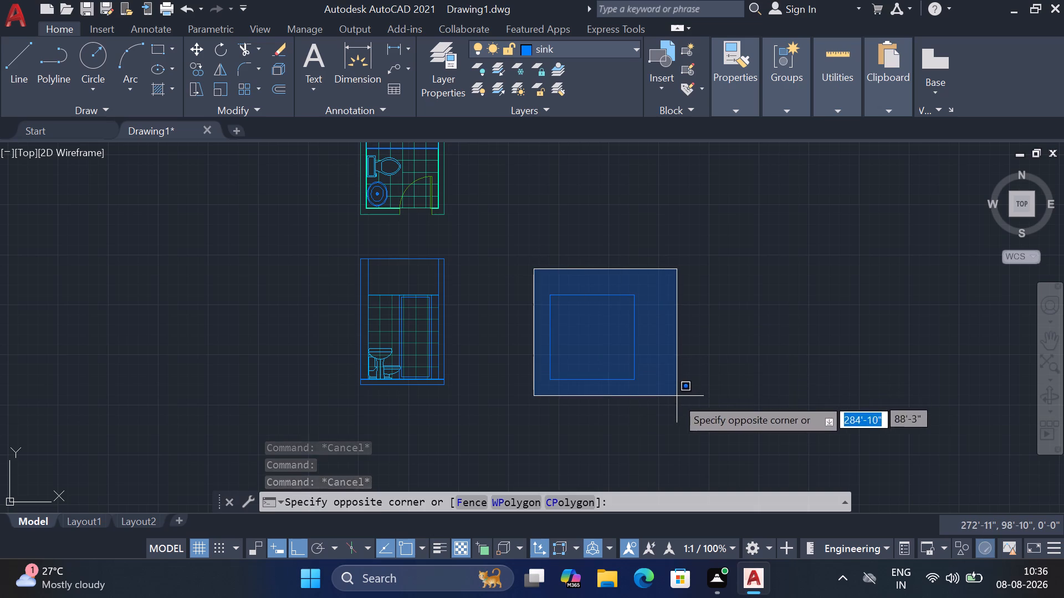
left_click(676, 398)
key("Delete")
scroll(672, 399, "down", 2)
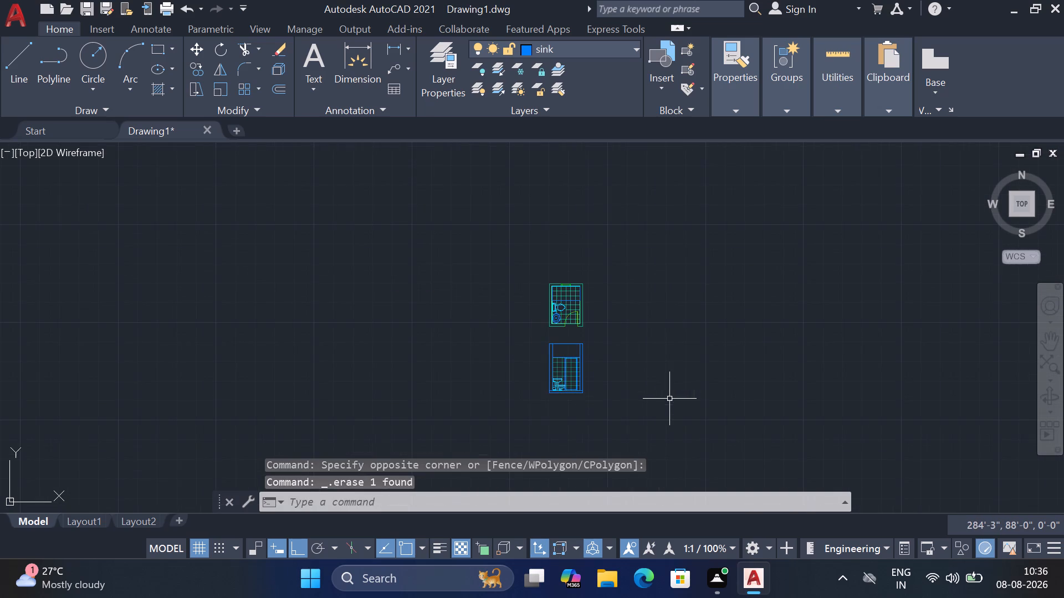
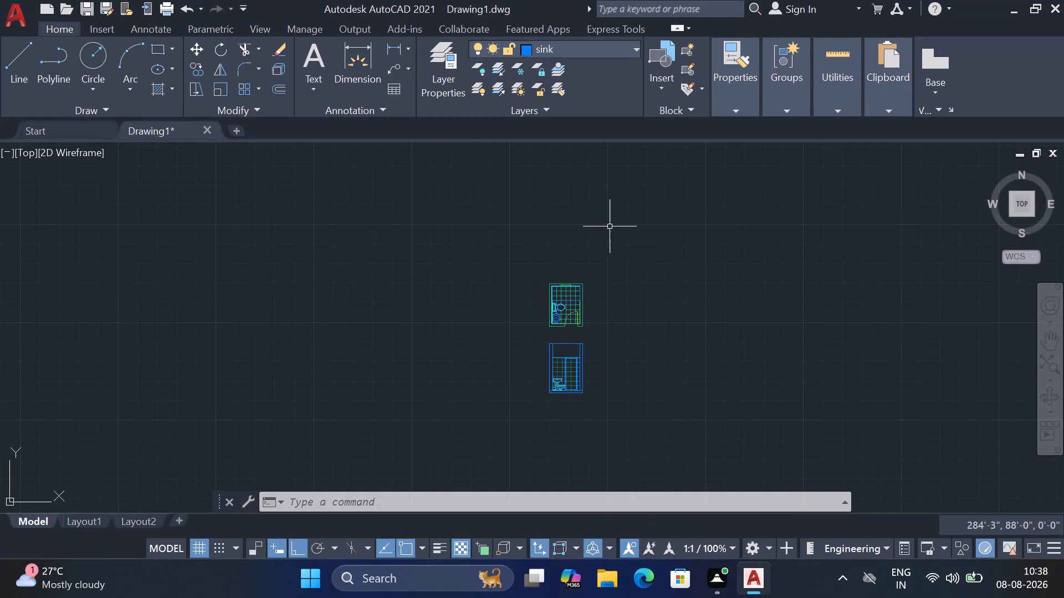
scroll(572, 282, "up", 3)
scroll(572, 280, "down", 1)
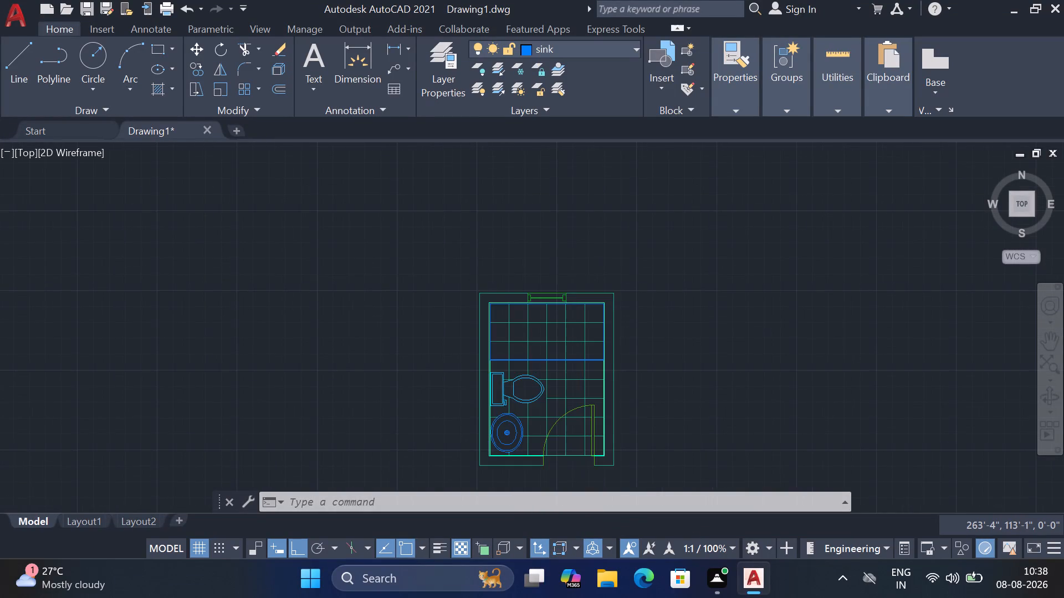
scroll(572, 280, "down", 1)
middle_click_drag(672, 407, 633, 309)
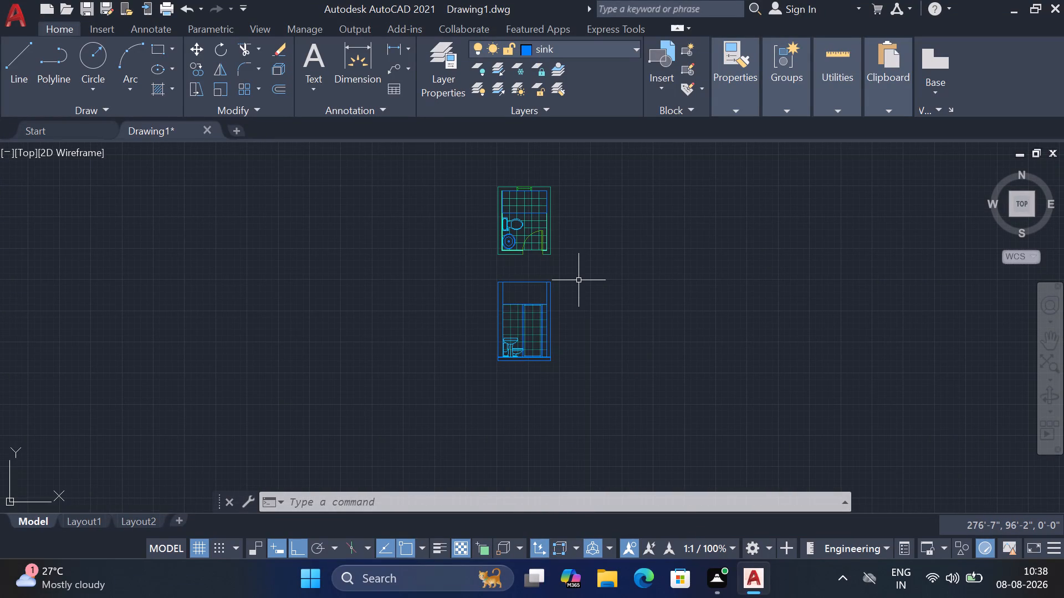
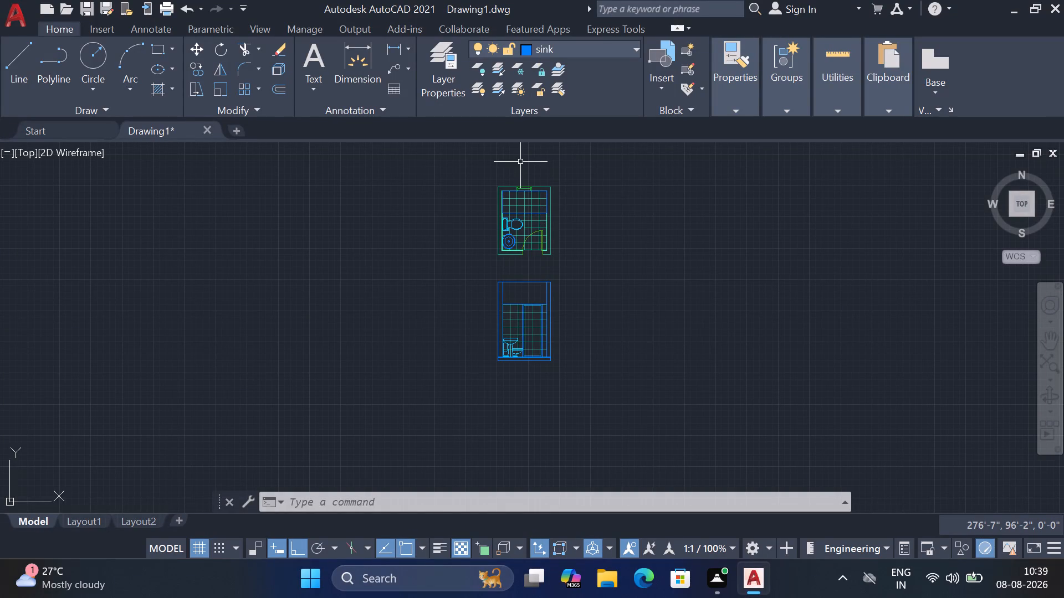
Save the drawing in the Documents folder under the name bathroom.
left_click(11, 7)
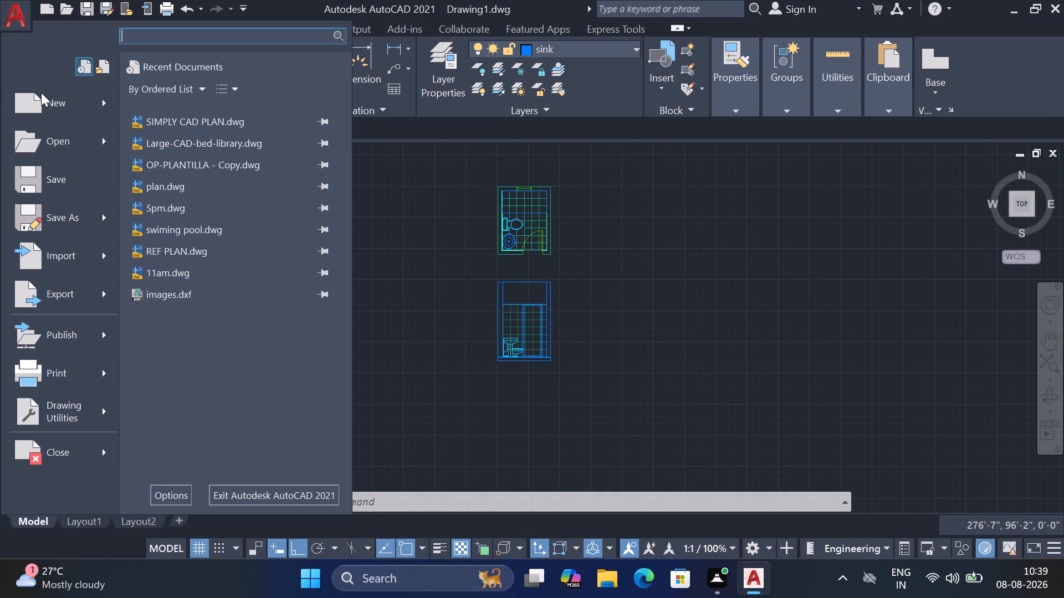
left_click(74, 176)
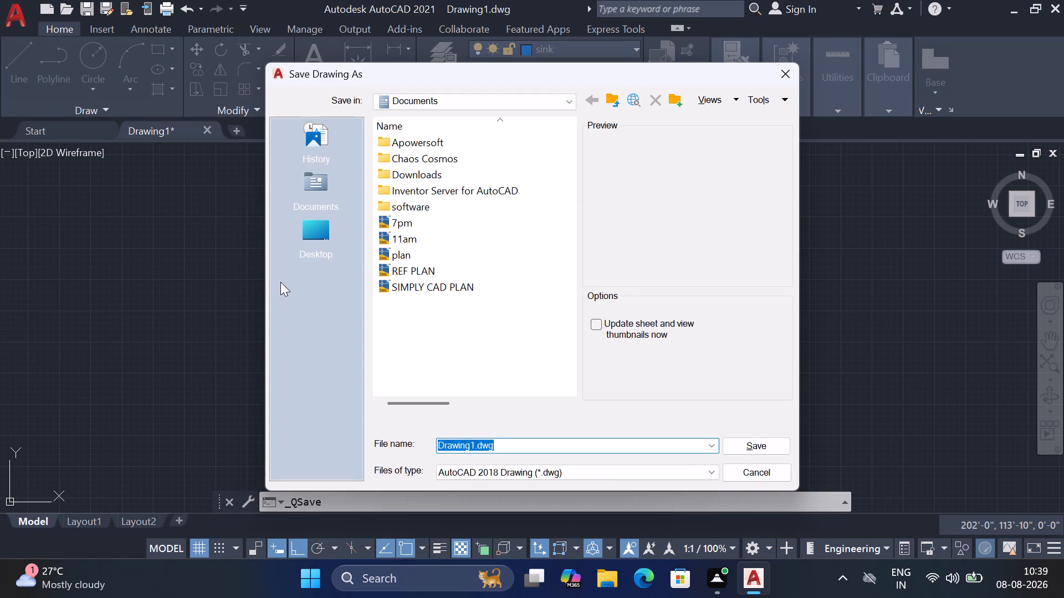
type("bathr")
type("oom")
key("space")
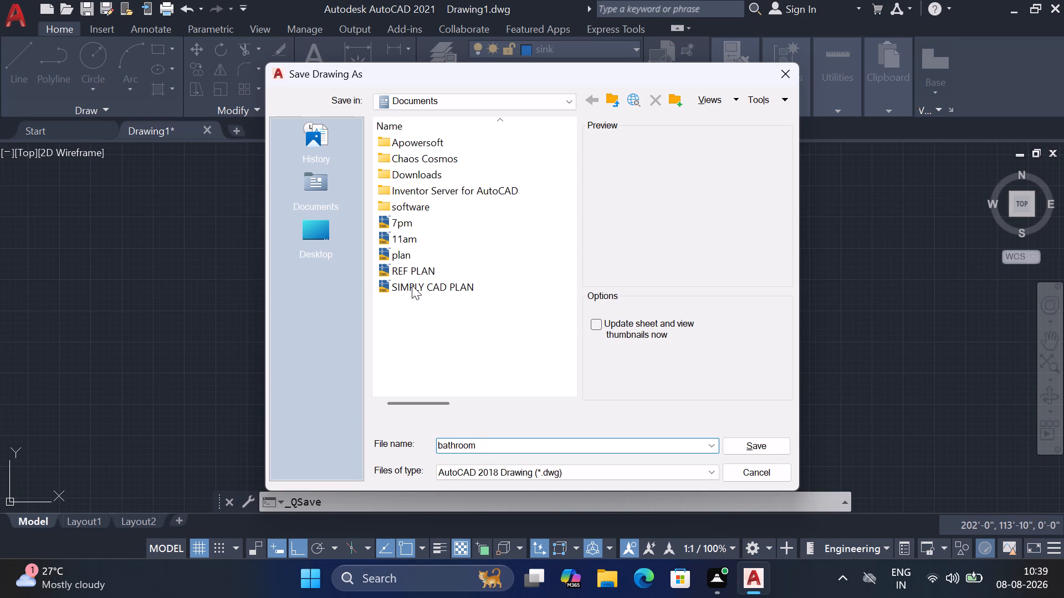
left_click(765, 452)
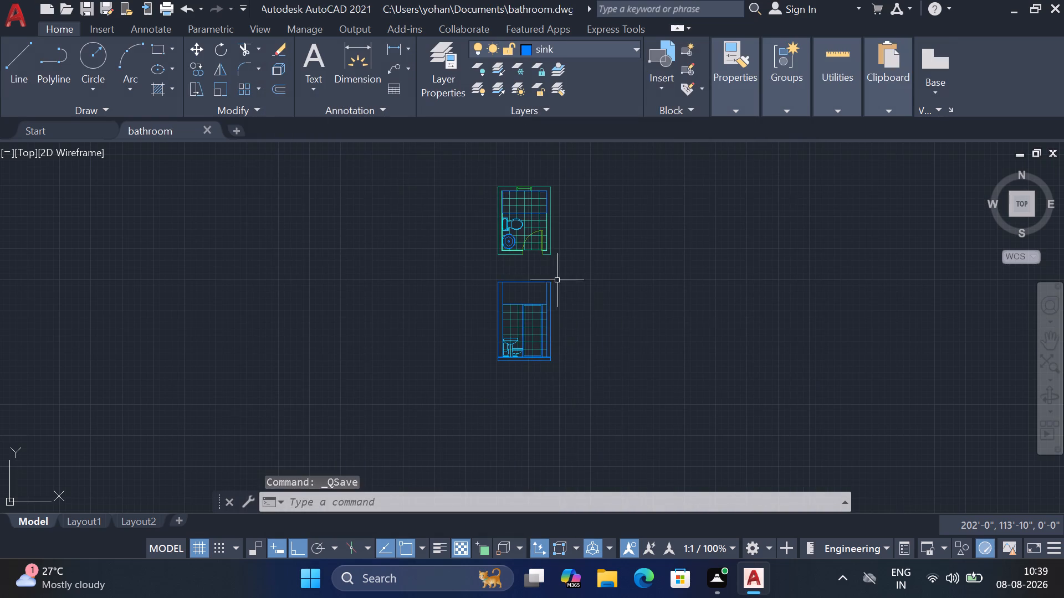
Add a vertical linear dimension for the plan's overall outer wall length, placed outside the right wall.
scroll(571, 215, "up", 2)
middle_click_drag(557, 219, 535, 262)
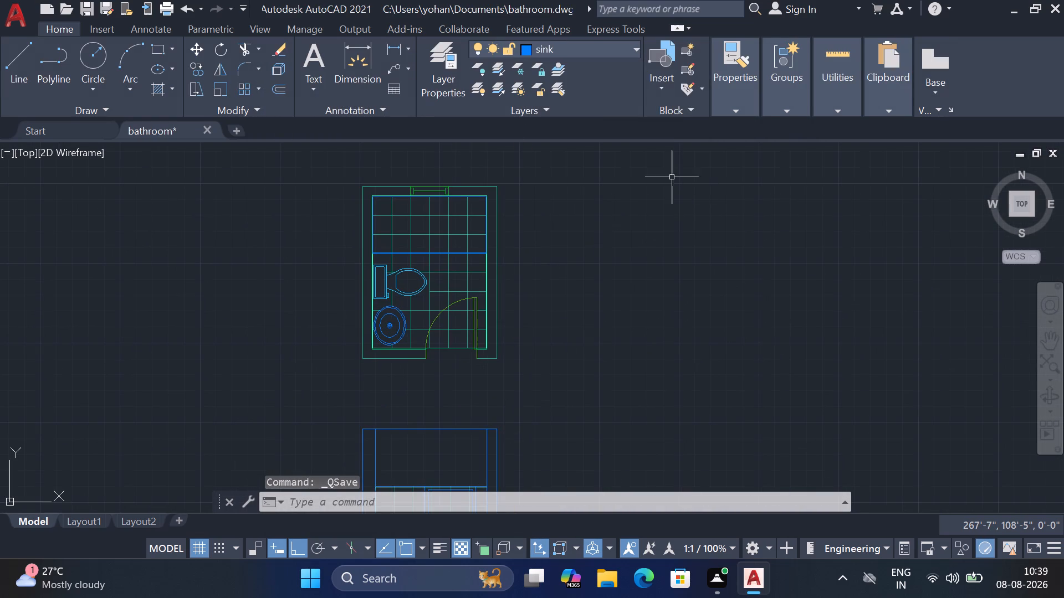
left_click(361, 65)
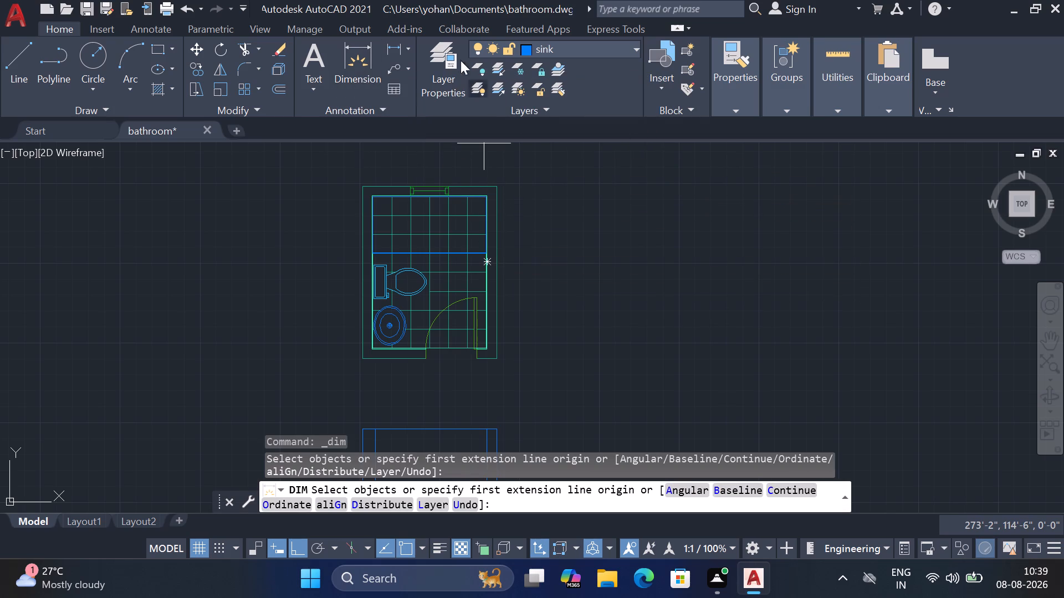
left_click(396, 43)
left_click(495, 184)
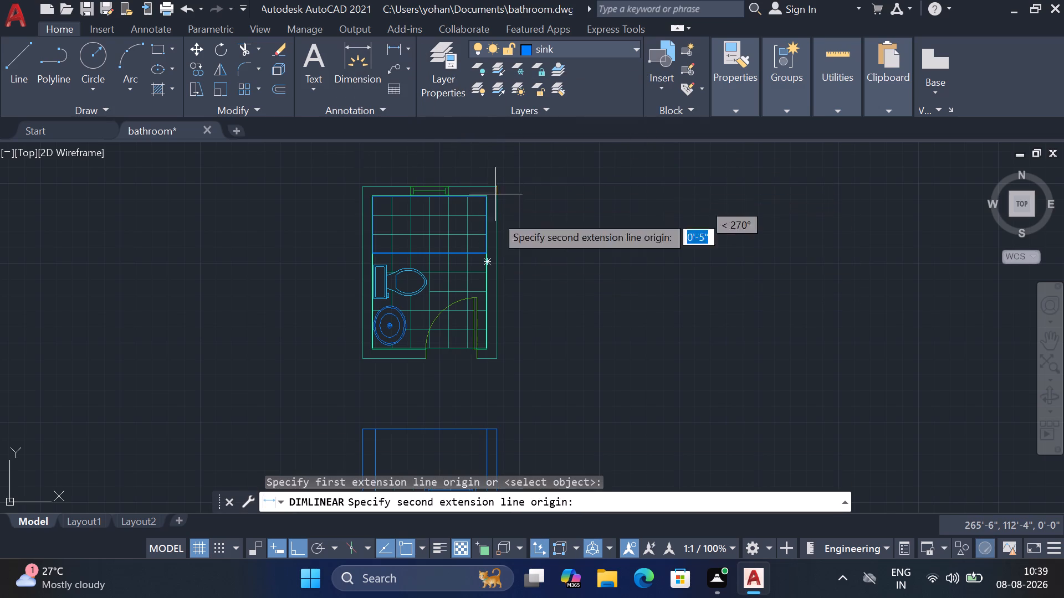
left_click(496, 357)
left_click(531, 354)
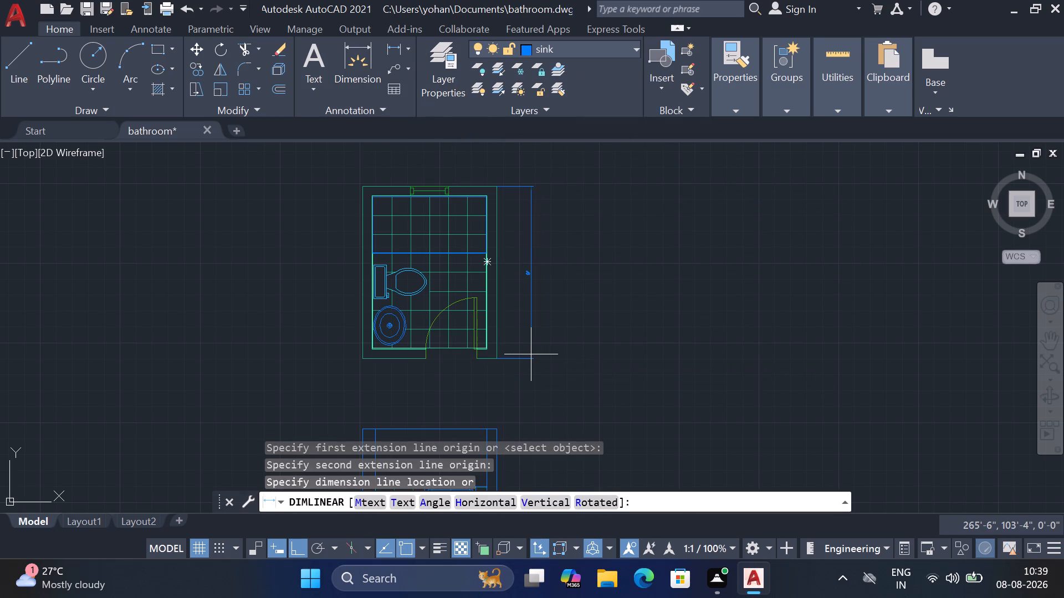
Add a vertical linear dimension for the room's inner length, between the right wall and the overall dimension.
scroll(531, 287, "up", 2)
scroll(519, 267, "down", 1)
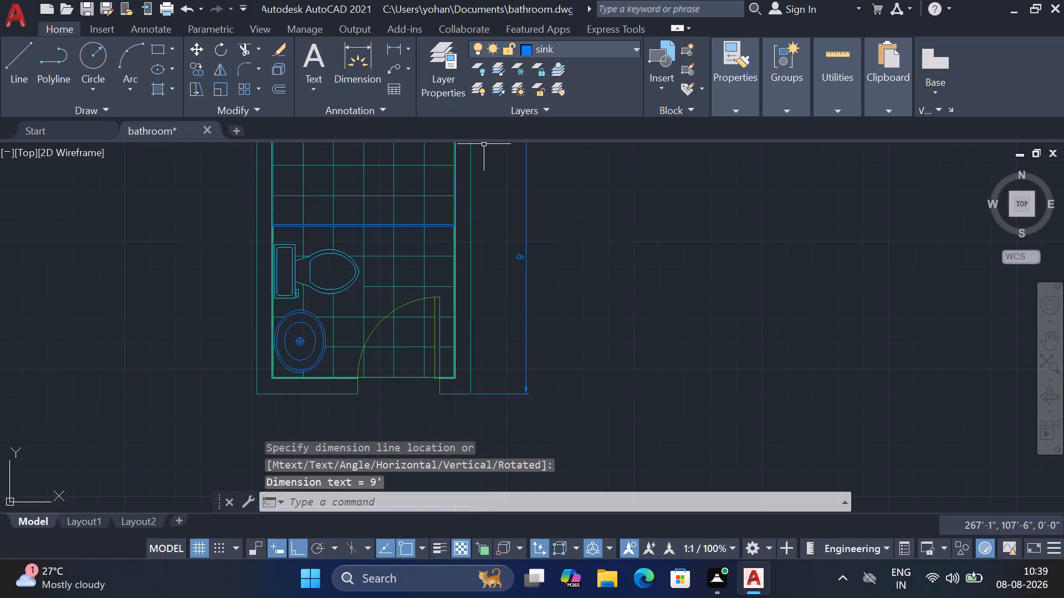
middle_click_drag(478, 173, 452, 261)
left_click(388, 49)
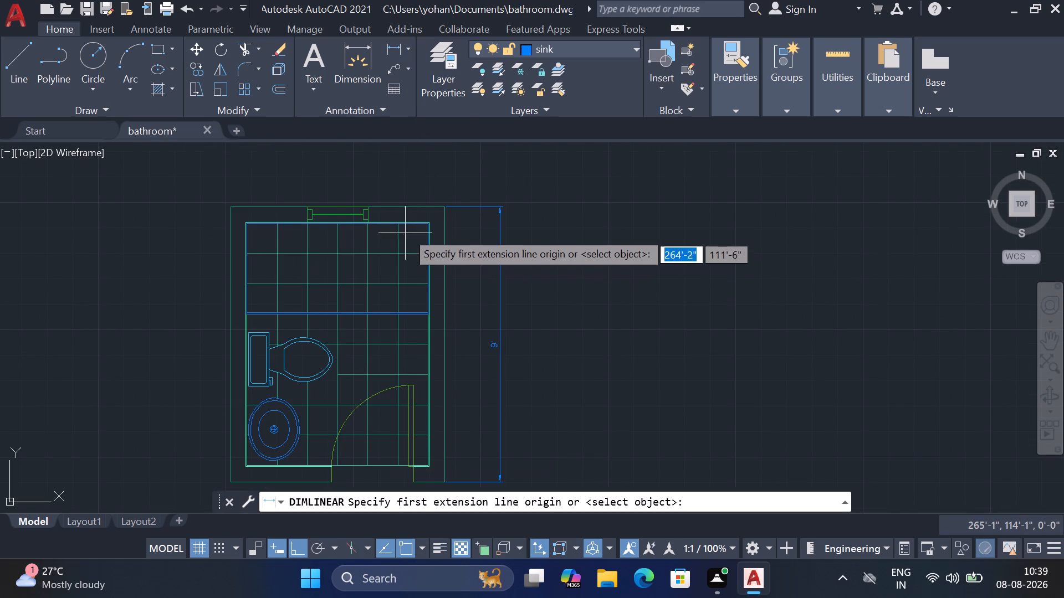
scroll(428, 225, "up", 3)
left_click(429, 210)
scroll(435, 186, "down", 4)
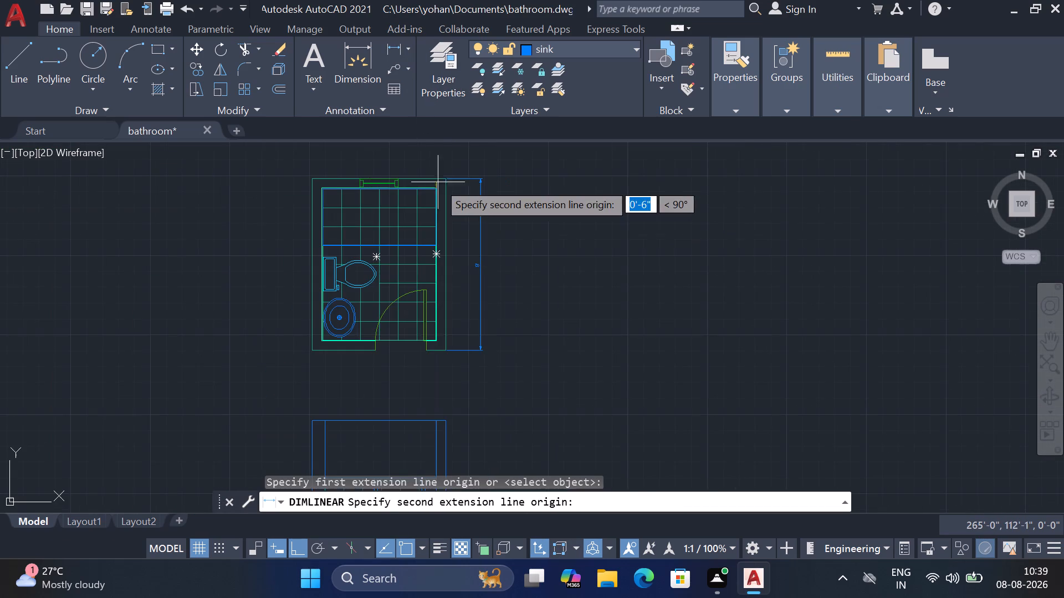
scroll(446, 350, "up", 3)
left_click(411, 321)
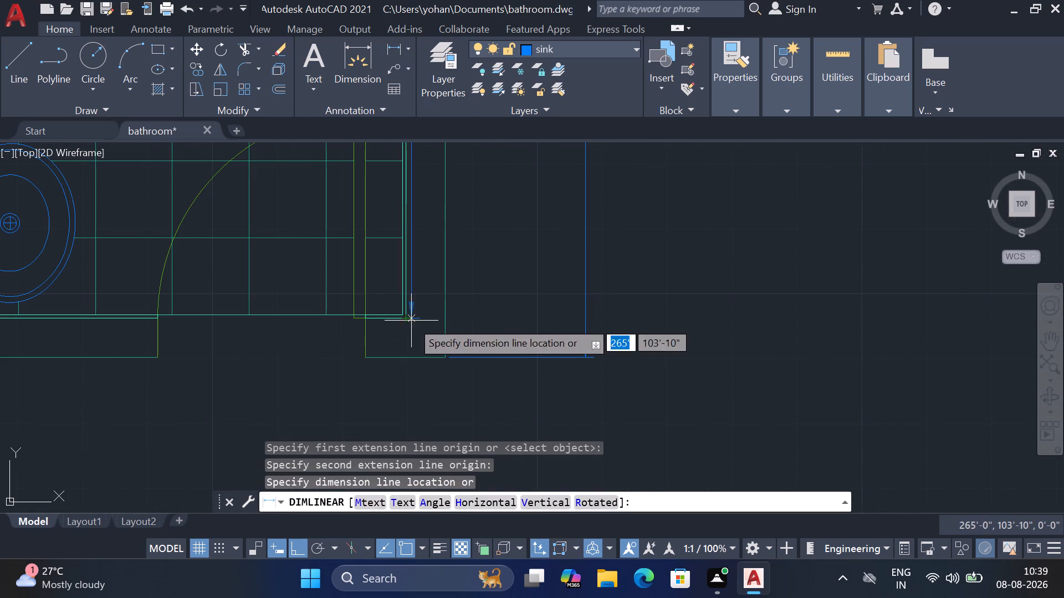
left_click(533, 328)
Dimension the short bottom wall segment between the door opening and the plan's outer right corner, placed below the wall.
middle_click_drag(522, 371, 535, 332)
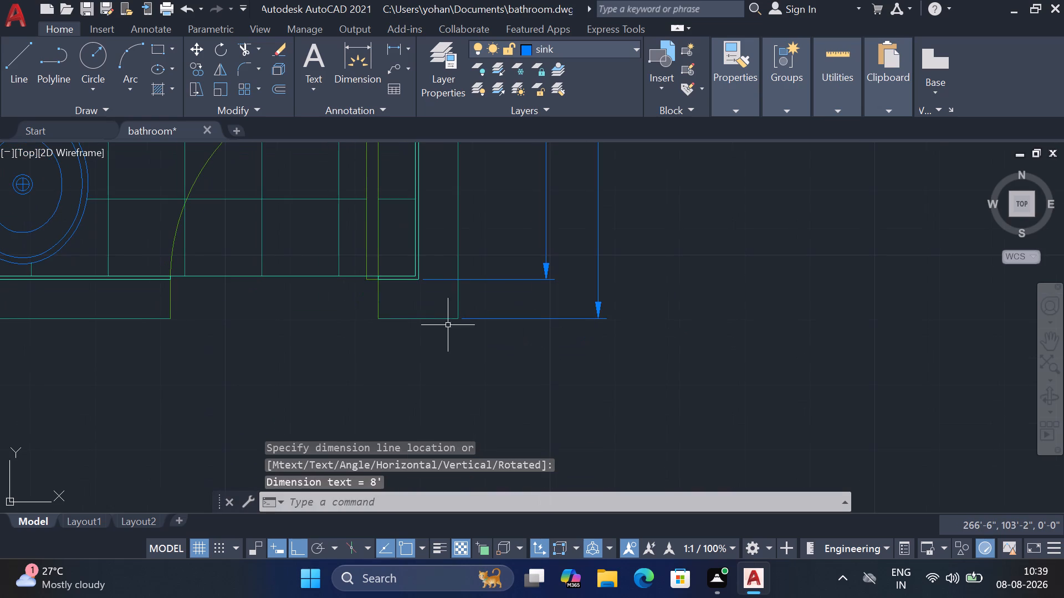
key("space")
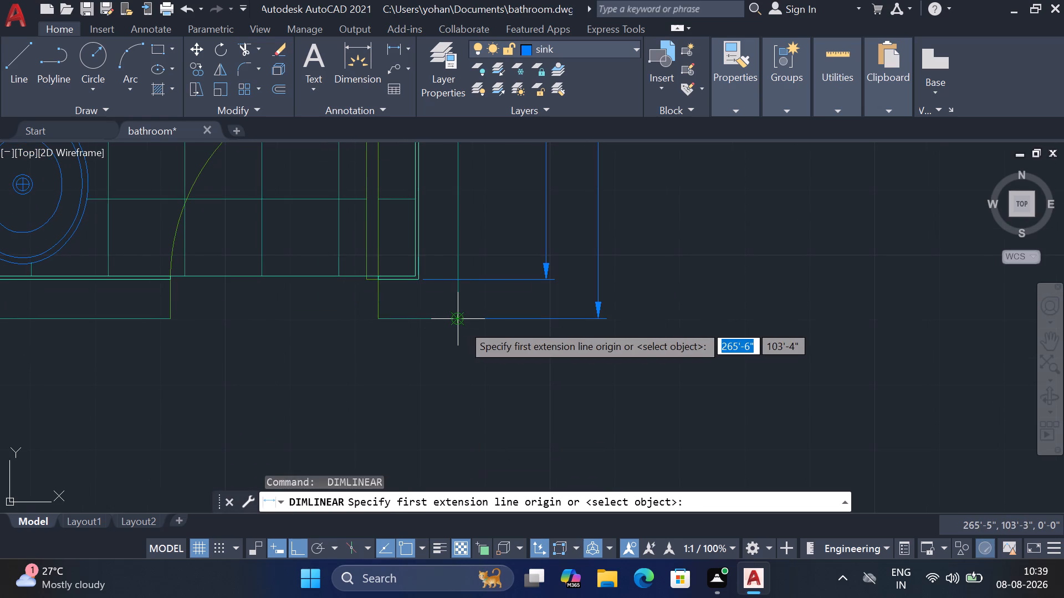
left_click(462, 324)
left_click(375, 319)
left_click(382, 373)
middle_click_drag(414, 358, 492, 350)
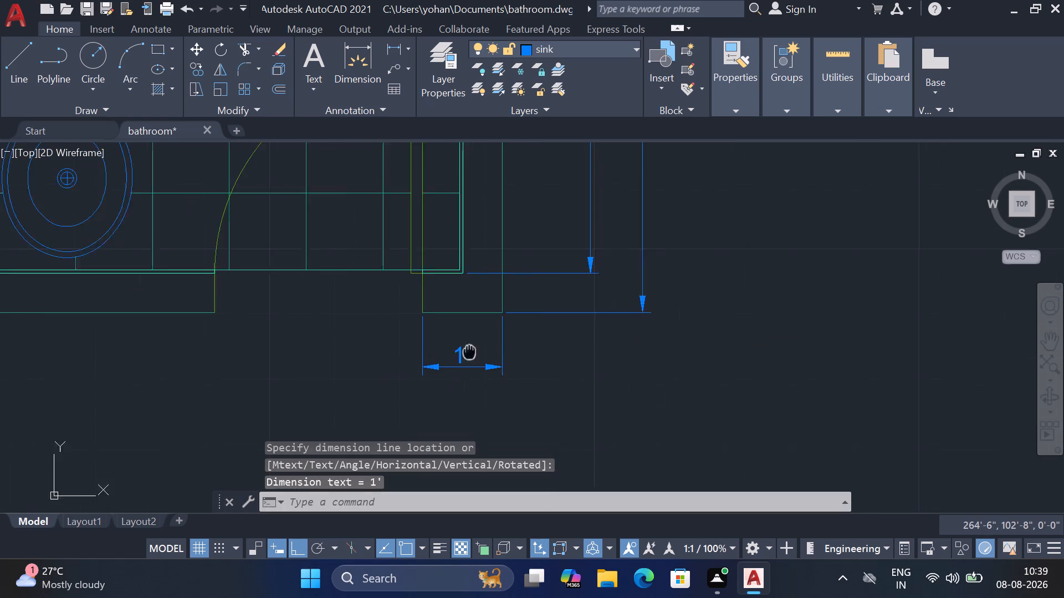
middle_click_drag(492, 350, 576, 347)
key("Escape")
Continue that bottom dimension across the door opening and along the remaining wall to the plan's outer left corner.
left_click(569, 364)
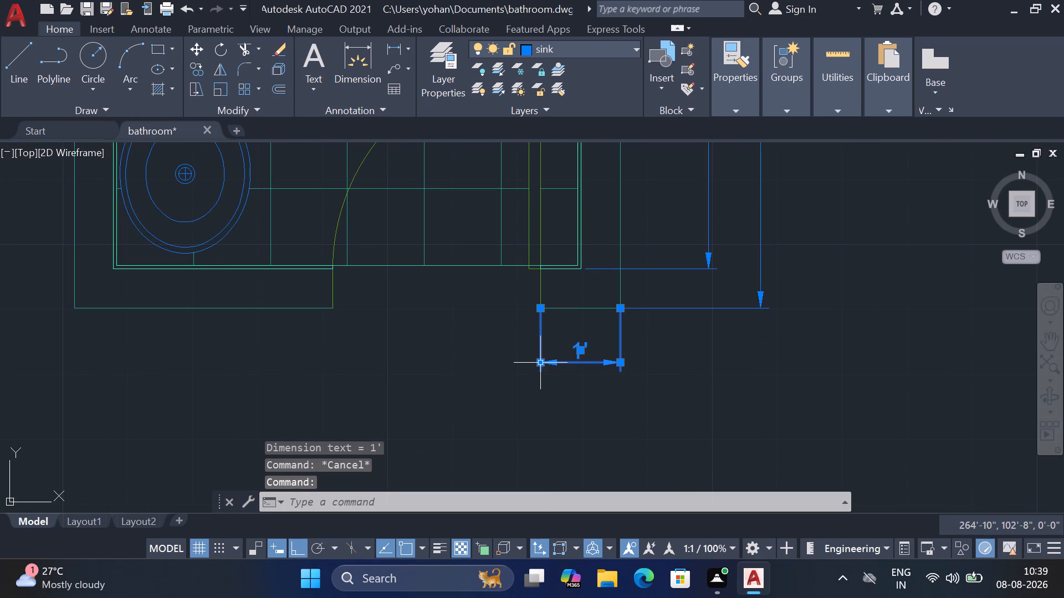
left_click(606, 397)
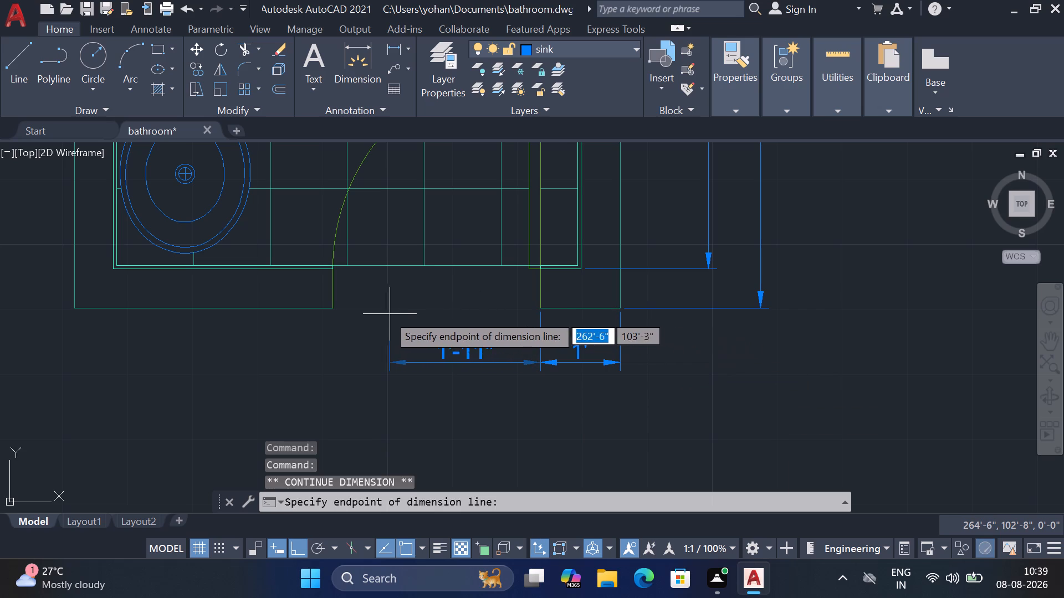
left_click(336, 306)
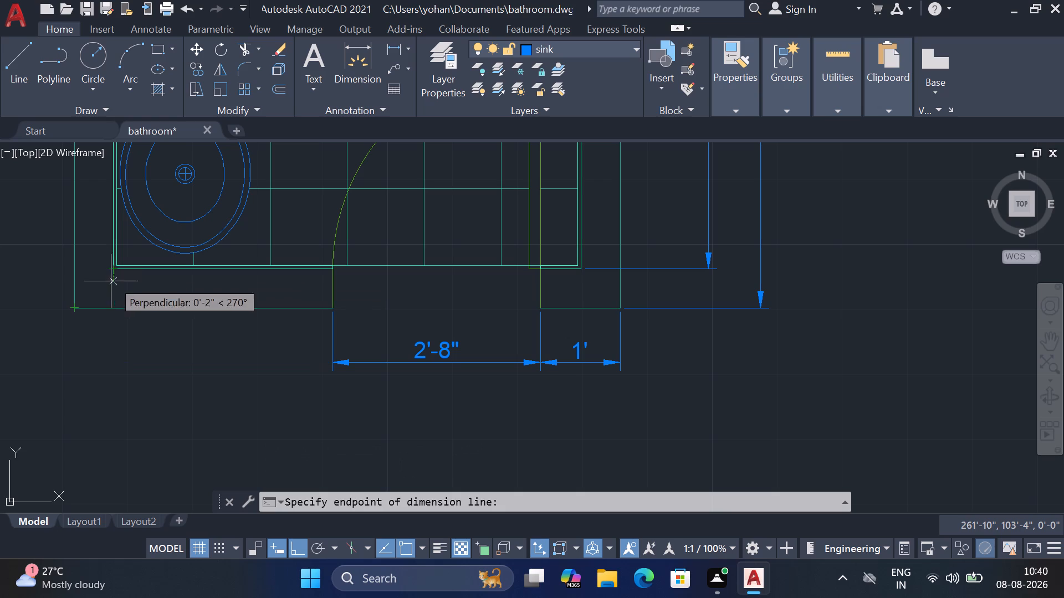
left_click(78, 311)
key("Escape")
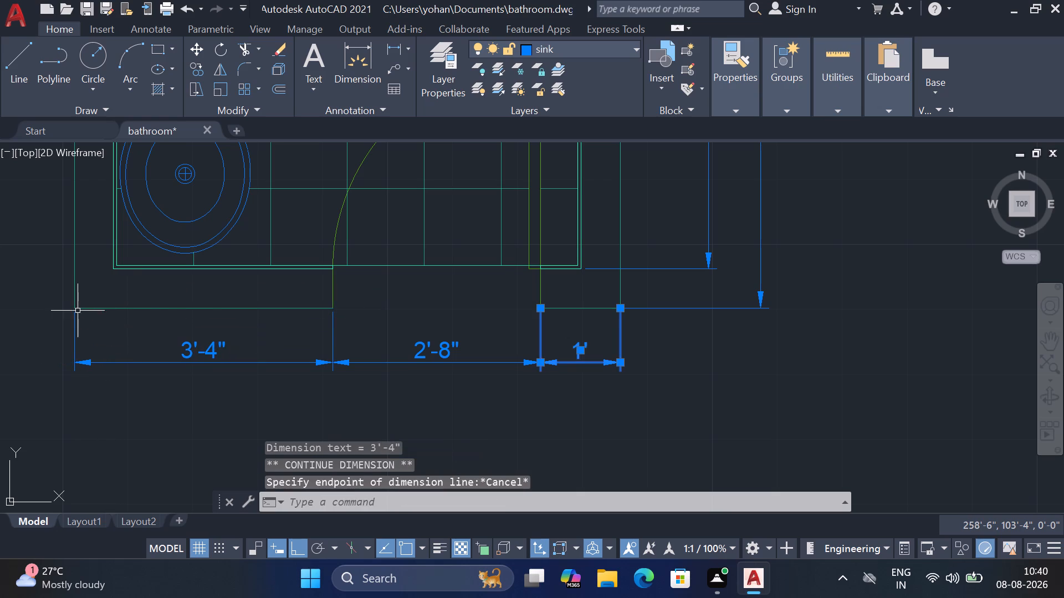
scroll(380, 365, "down", 1)
scroll(490, 394, "down", 1)
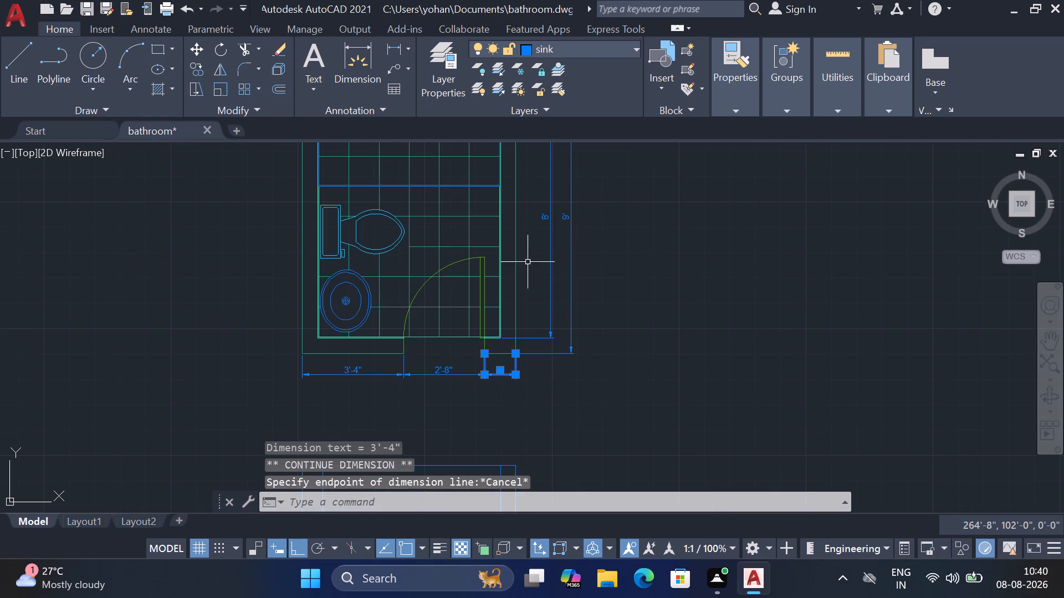
key("Escape")
Dimension the depth of the shower area from the inner top wall to its dividing line, placed outside the left wall.
middle_click_drag(391, 292, 356, 355)
middle_click_drag(452, 334, 453, 337)
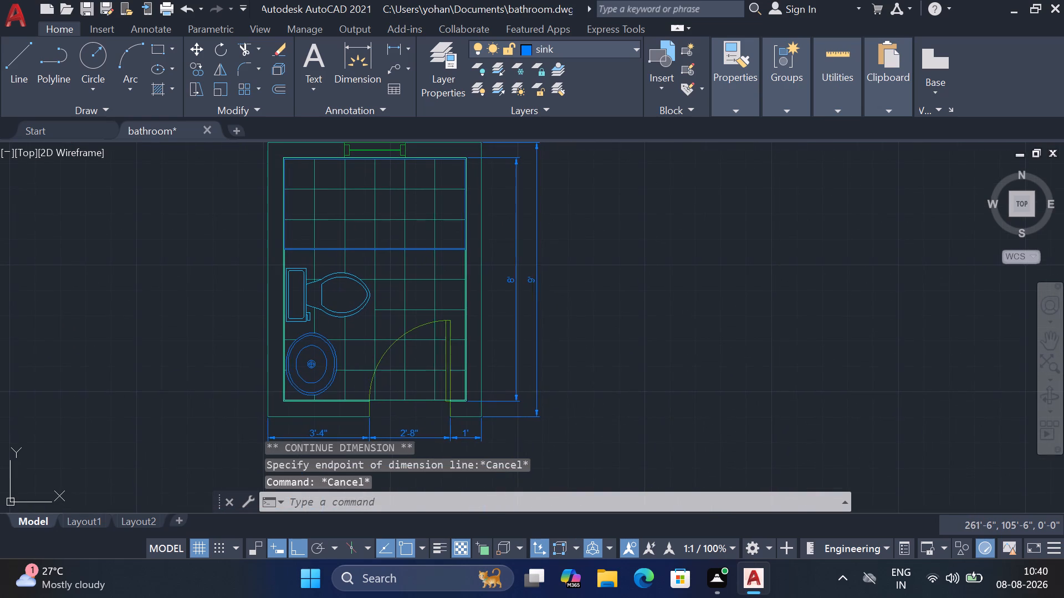
middle_click_drag(453, 337, 447, 399)
middle_click_drag(420, 328, 422, 311)
key("space")
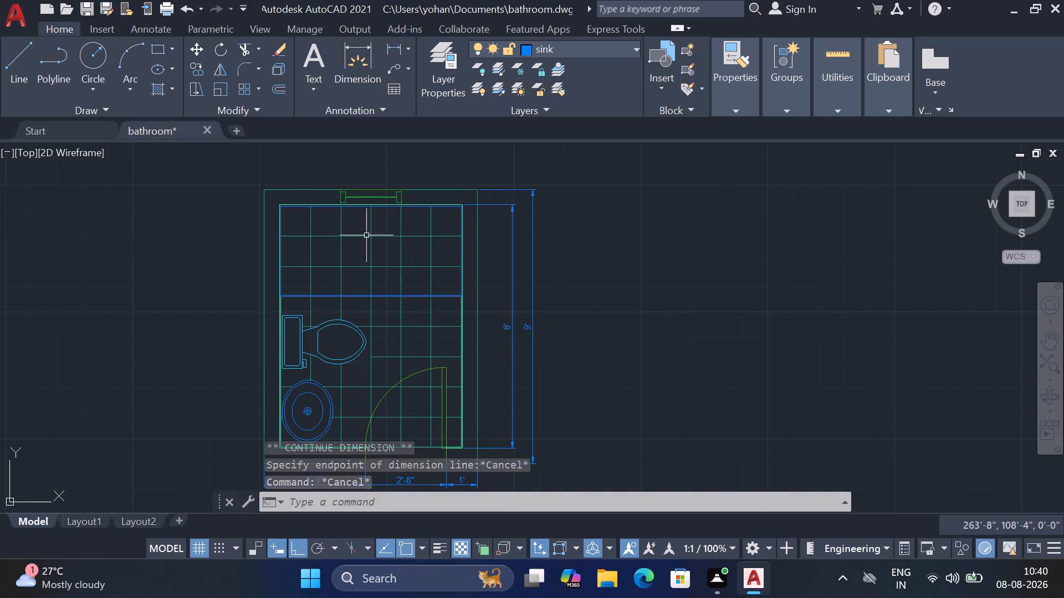
scroll(287, 212, "up", 3)
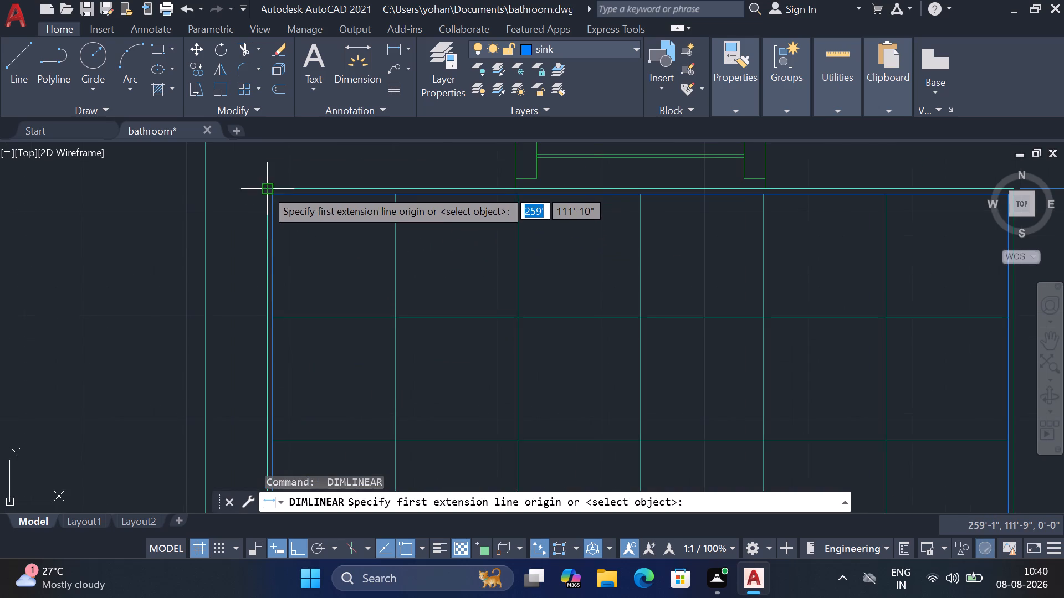
left_click(265, 189)
scroll(286, 166, "down", 2)
scroll(292, 321, "up", 4)
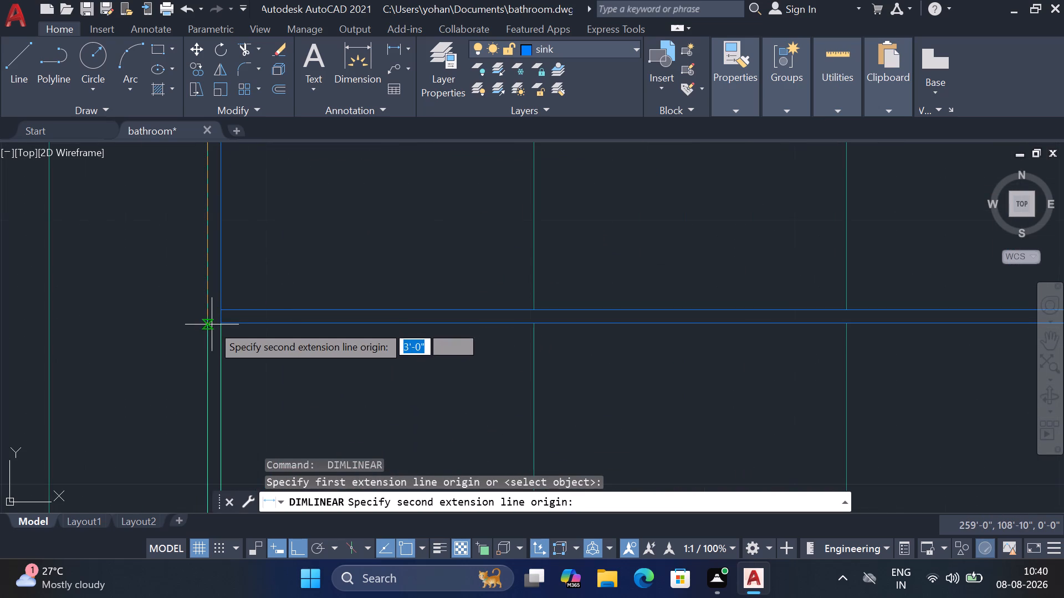
left_click(222, 323)
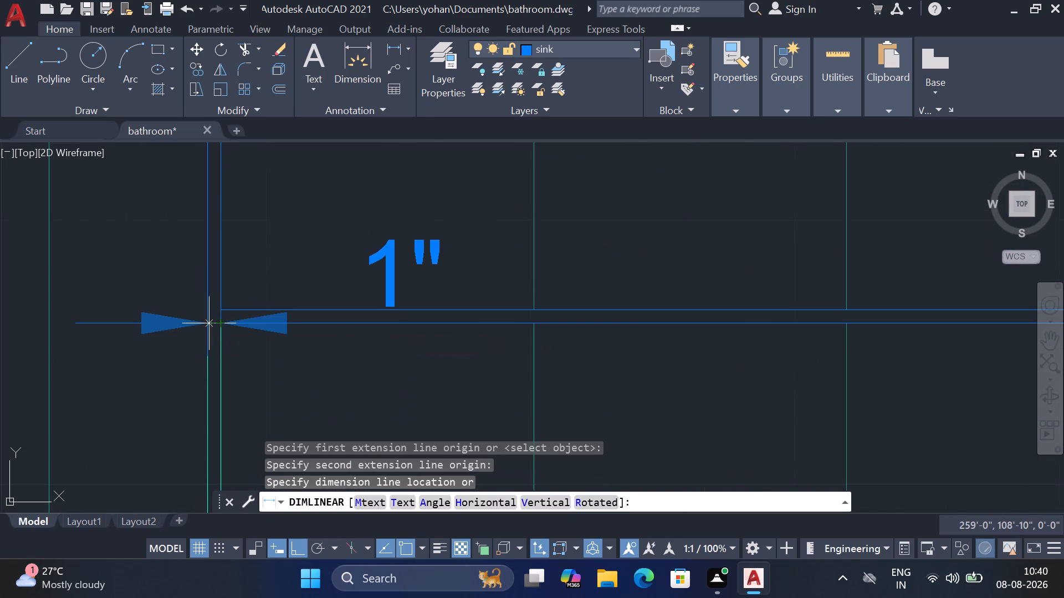
scroll(182, 325, "down", 2)
scroll(156, 279, "down", 1)
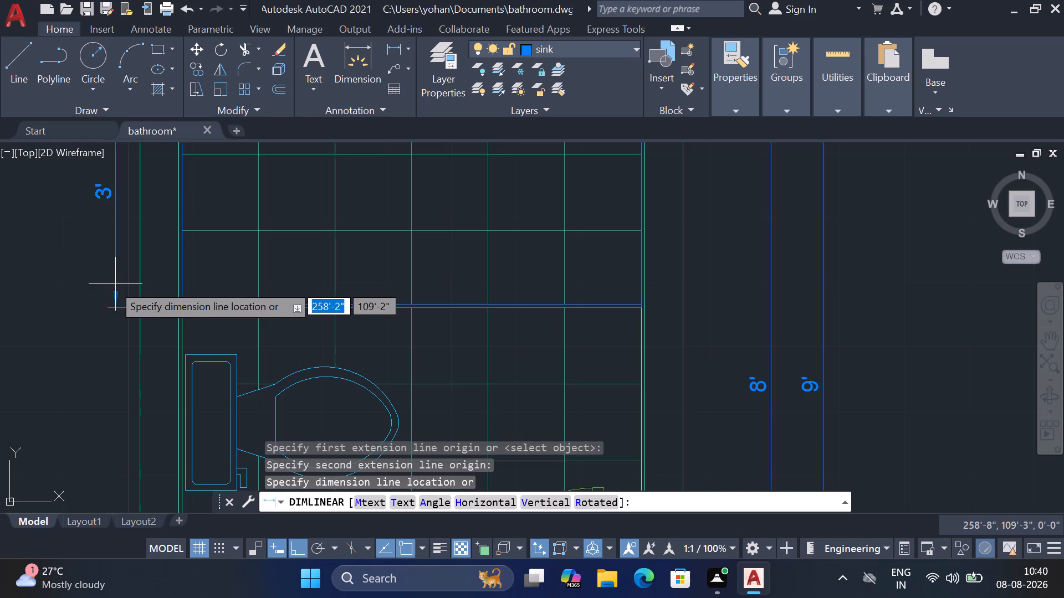
middle_click_drag(112, 284, 278, 311)
scroll(277, 321, "down", 1)
left_click(277, 322)
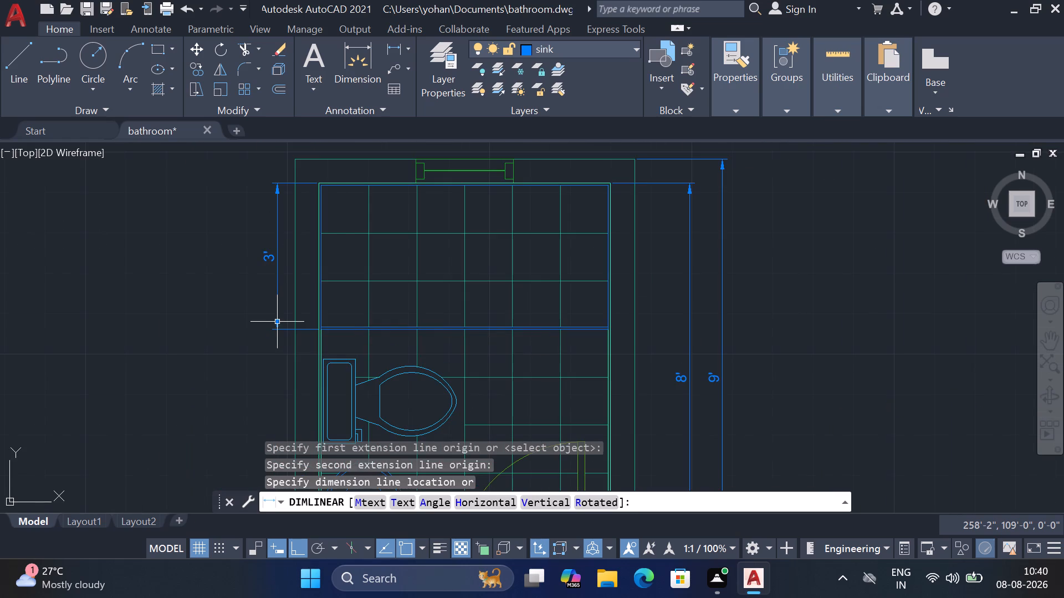
Dimension the vertical size of one floor tile in the plan's shower area, placed inside the tiling.
middle_click_drag(400, 328, 392, 302)
key("space")
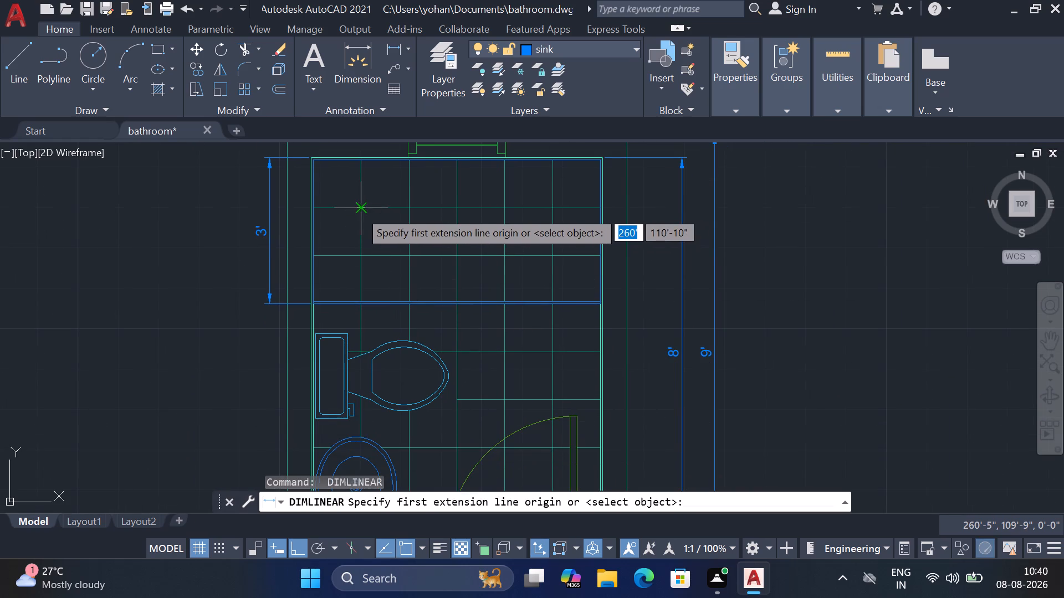
left_click(360, 217)
key("Escape")
key("space")
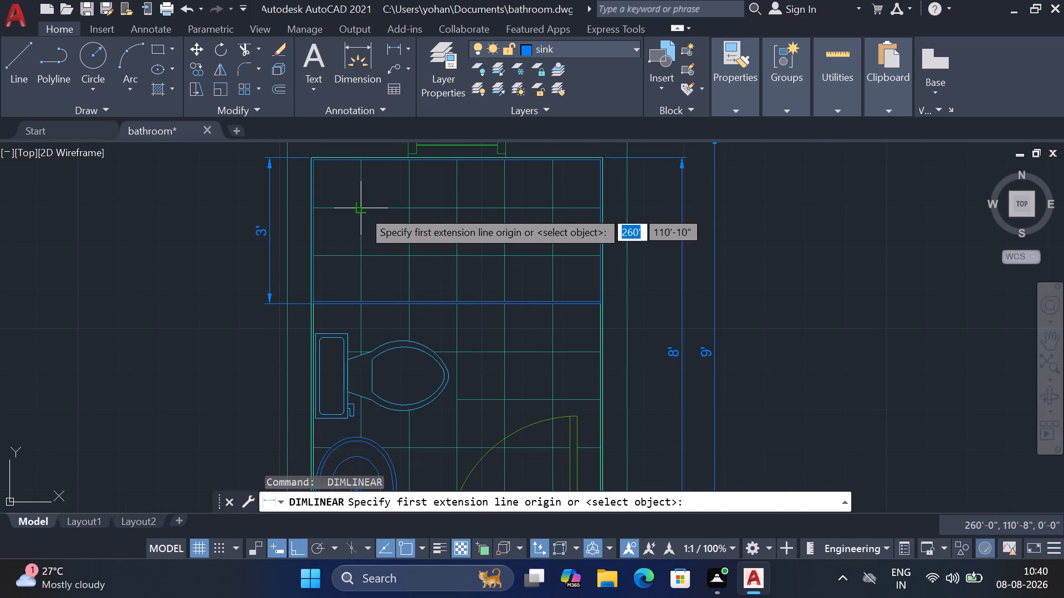
left_click(362, 210)
left_click(361, 253)
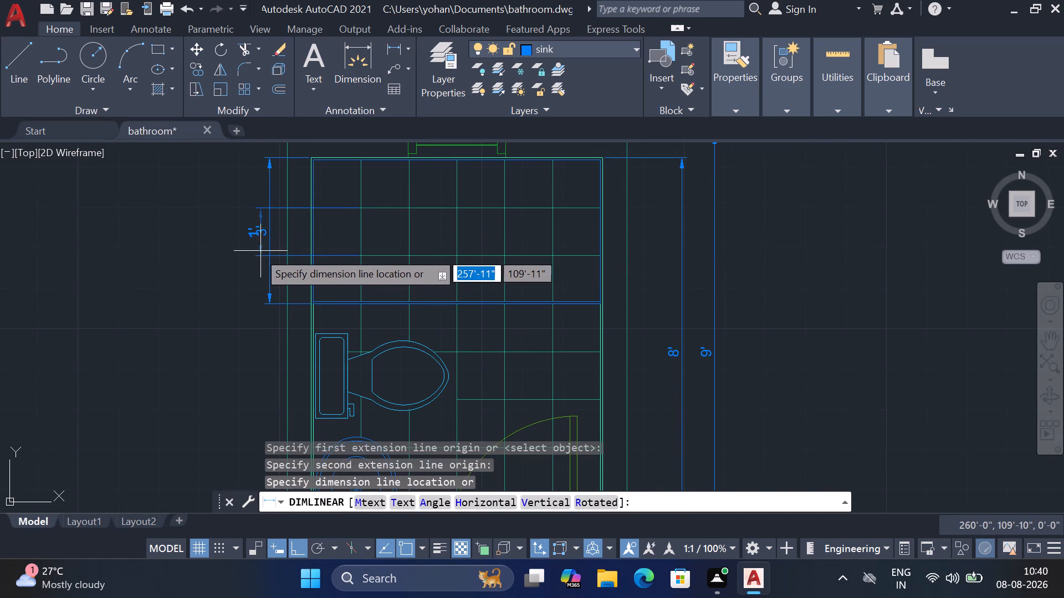
left_click(343, 252)
Dimension the thickness of the floor base at the elevation's lower right corner, placed outside the wall.
scroll(449, 219, "down", 2)
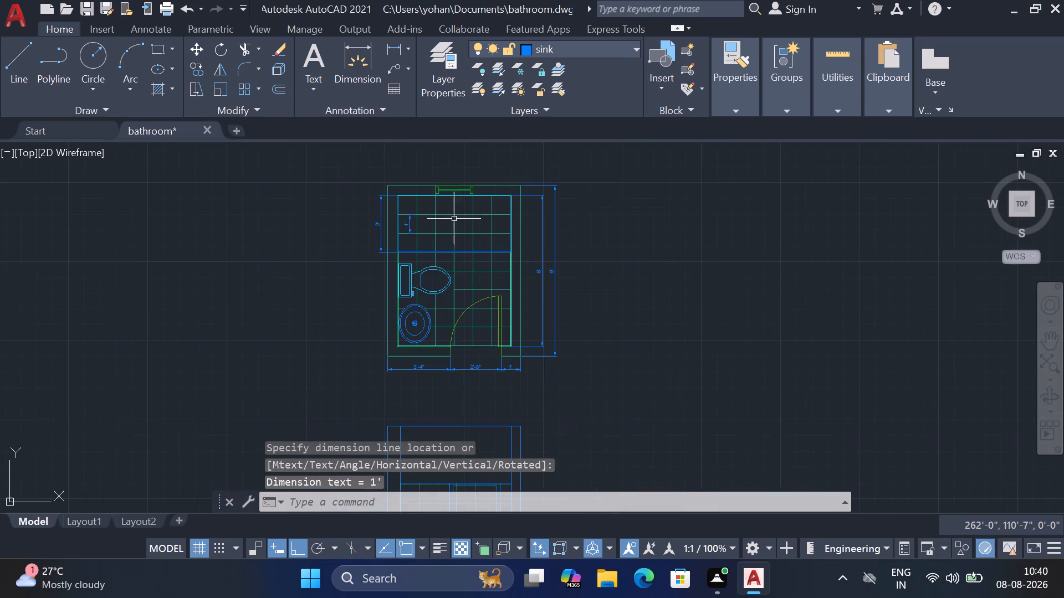
middle_click_drag(609, 290, 509, 250)
middle_click_drag(499, 338, 523, 180)
key("space")
scroll(448, 423, "up", 3)
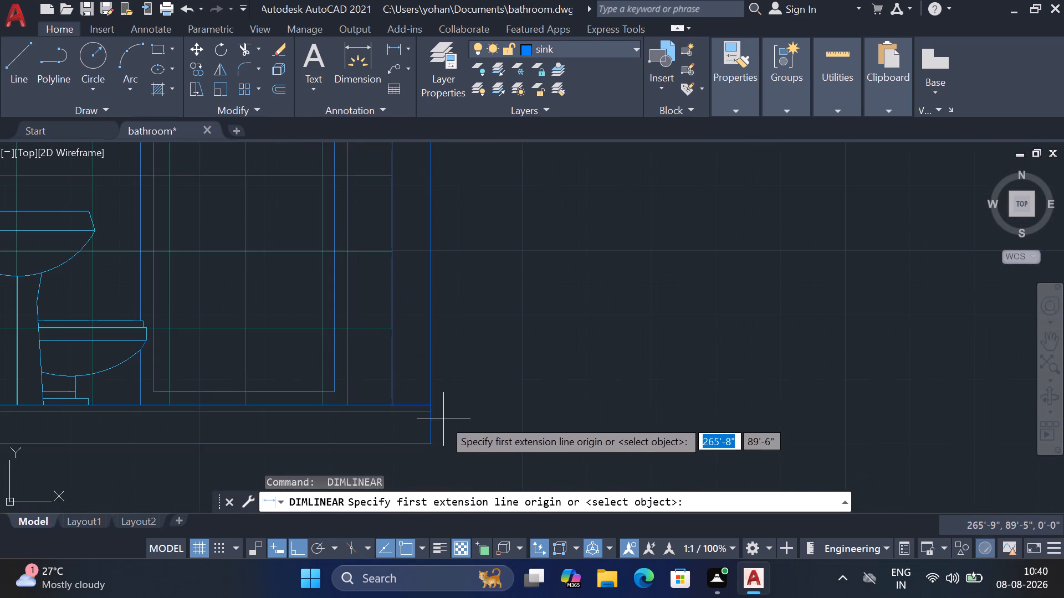
left_click(431, 442)
left_click(431, 404)
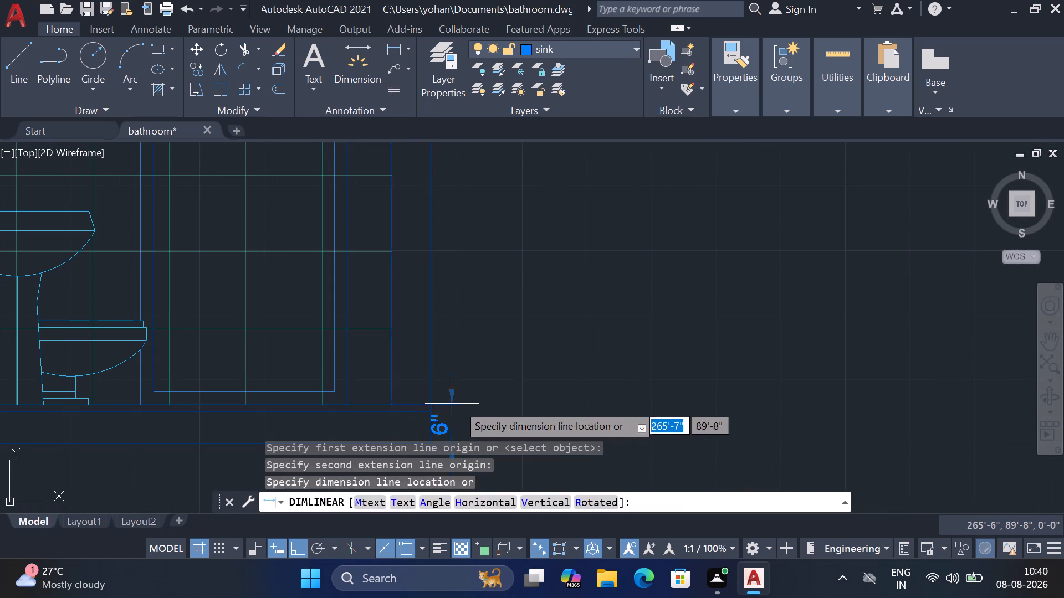
left_click(481, 404)
Dimension the elevation's height from the floor line to the top of the tiling, outside the right wall in line with the base dimension.
key("space")
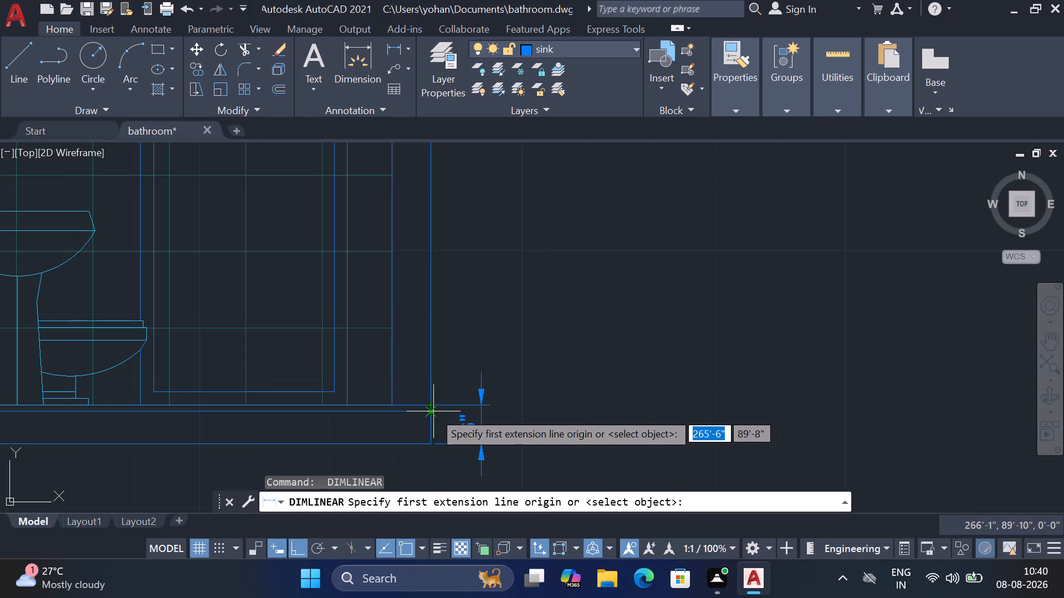
left_click(433, 405)
scroll(457, 398, "down", 3)
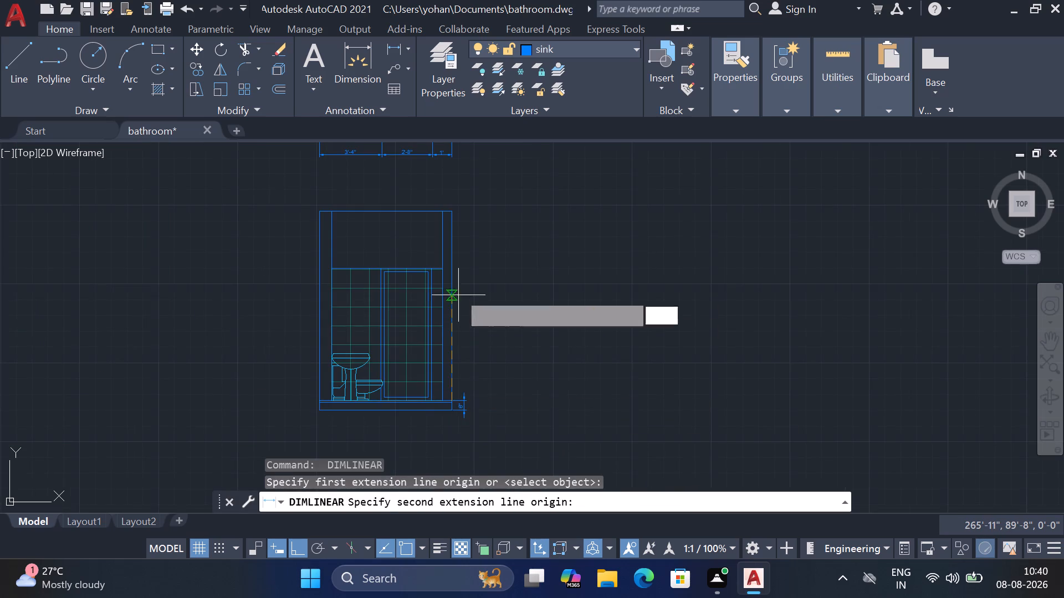
scroll(461, 273, "up", 5)
left_click(382, 260)
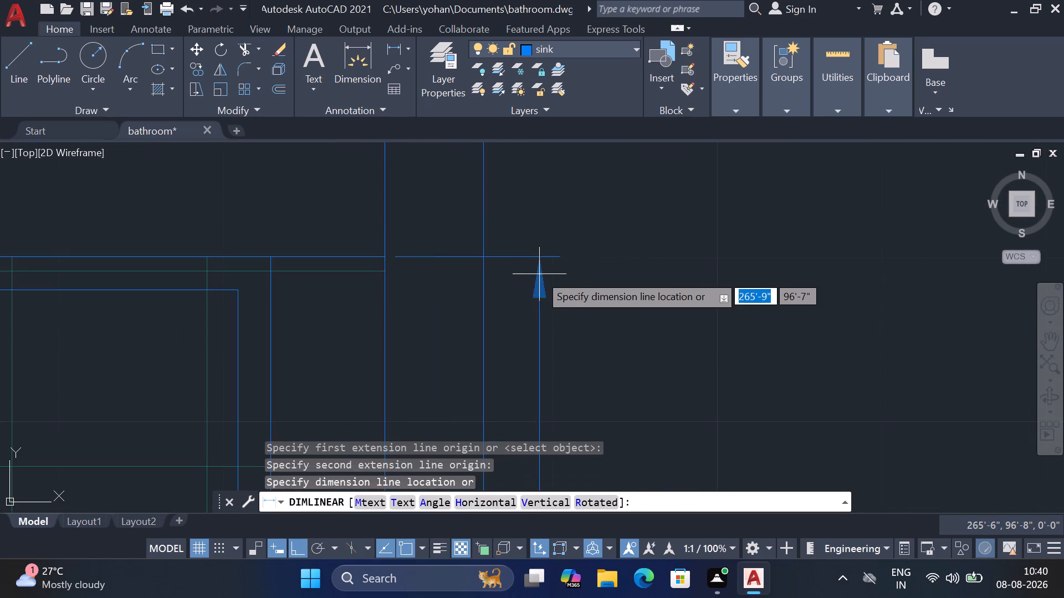
scroll(539, 274, "down", 4)
middle_click_drag(548, 369, 532, 265)
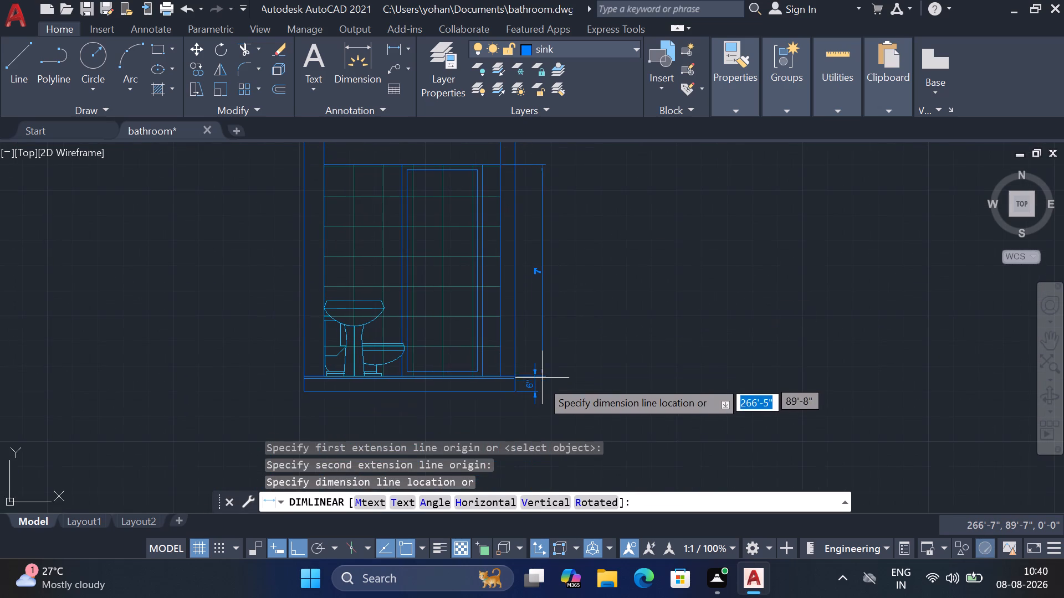
left_click(535, 375)
Dimension the elevation's height from the top of the tiling to the outer top corner, aligned with the dimension below.
middle_click_drag(615, 331, 613, 343)
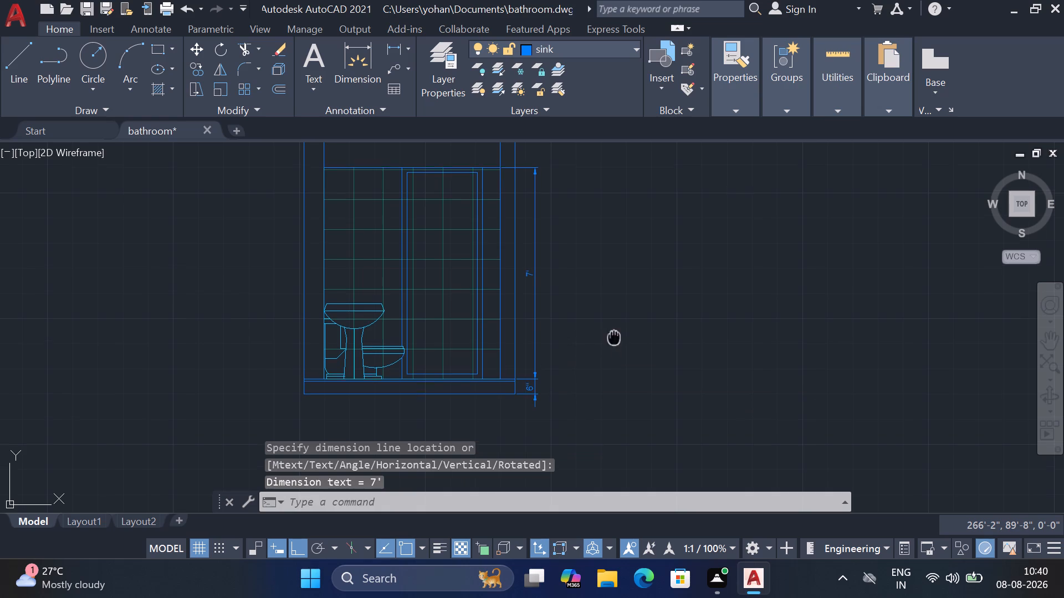
middle_click_drag(613, 343, 606, 391)
middle_click_drag(560, 228, 555, 281)
key("space")
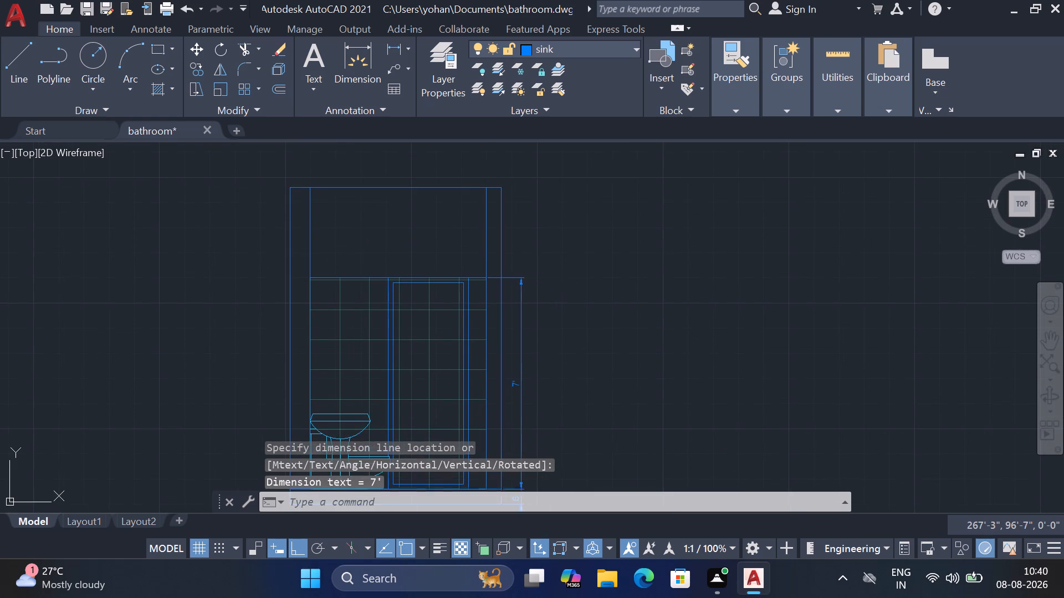
left_click(517, 278)
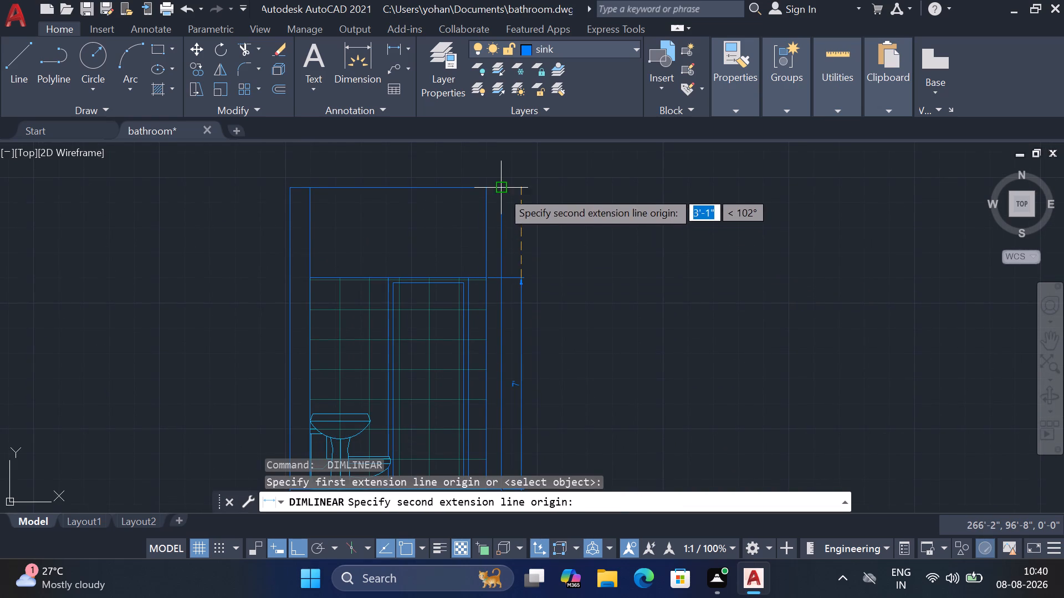
left_click(502, 190)
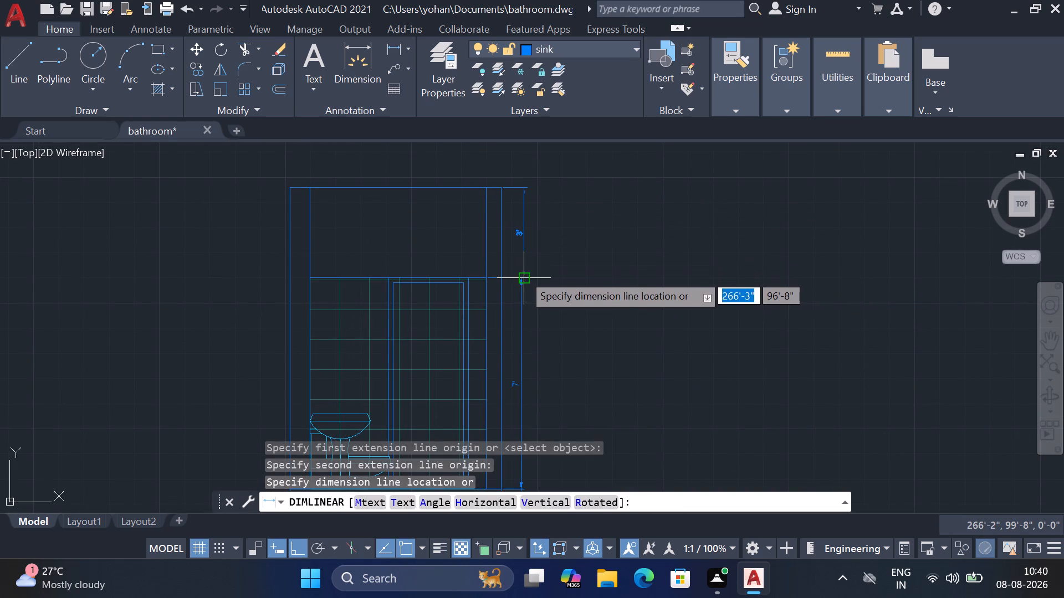
left_click(521, 276)
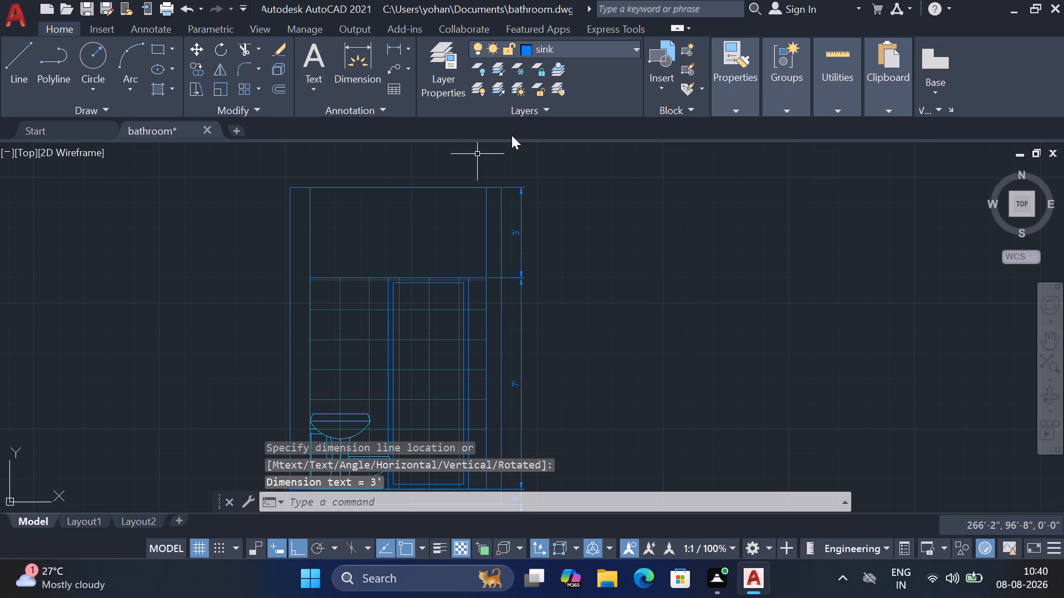
Offset the elevation's top edge line 6" downward to form the ceiling slab.
scroll(415, 189, "down", 1)
scroll(478, 223, "up", 2)
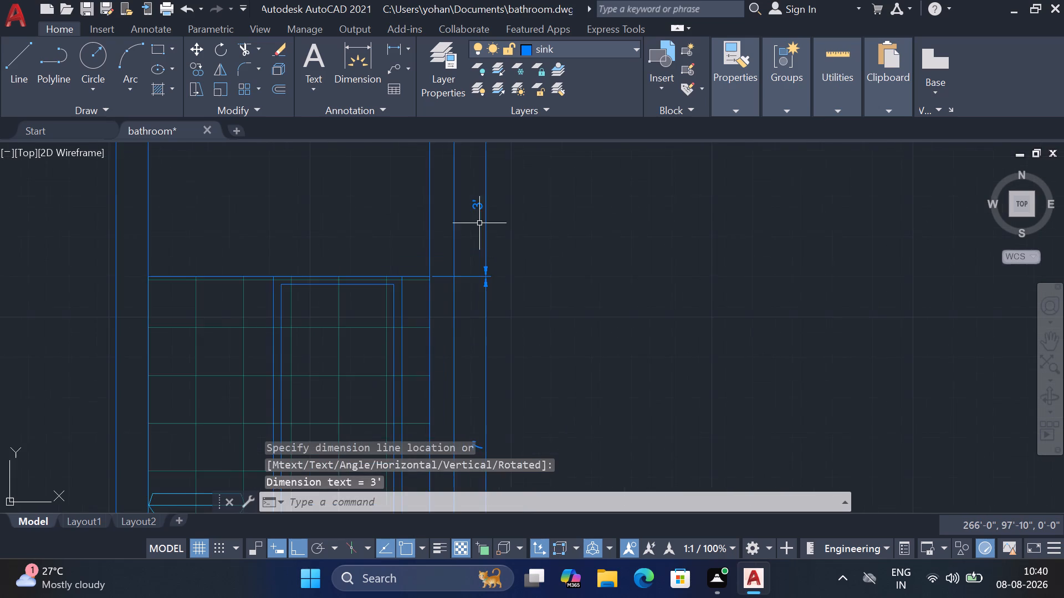
scroll(637, 171, "down", 1)
middle_click_drag(444, 239, 502, 230)
middle_click(502, 233)
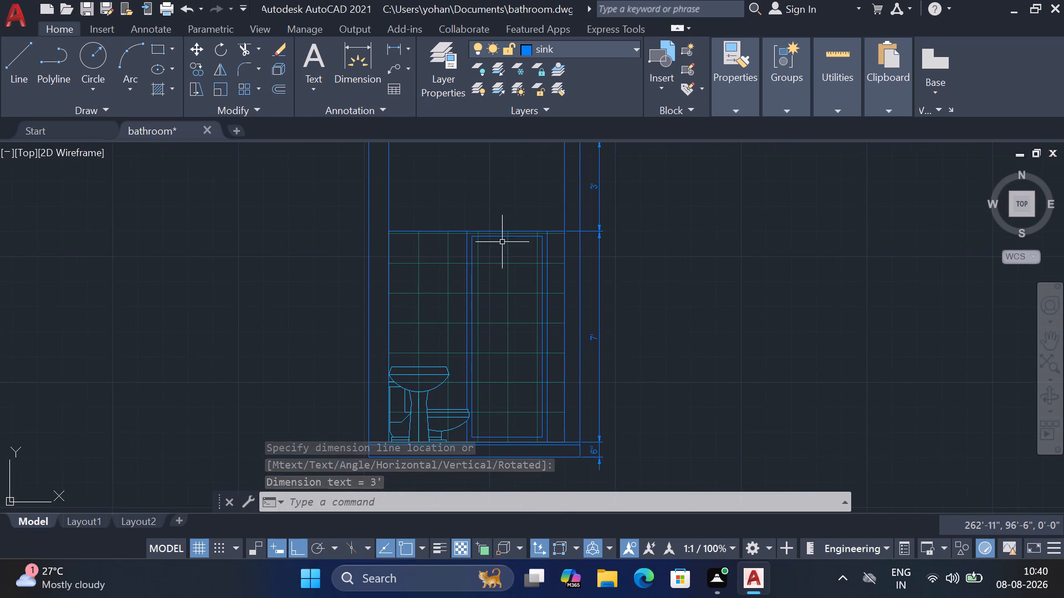
scroll(499, 255, "down", 1)
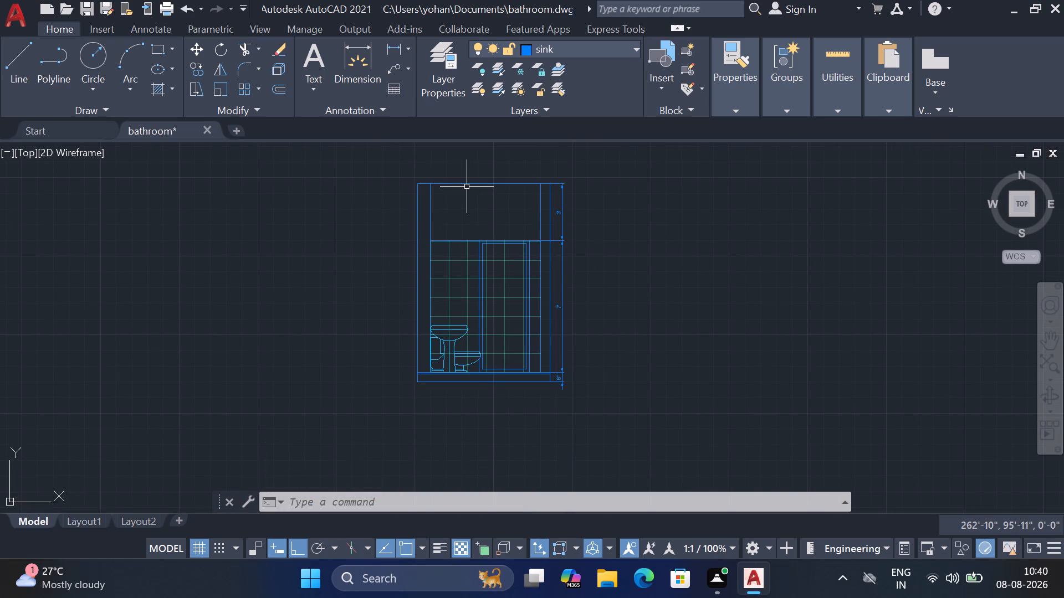
scroll(467, 187, "up", 1)
left_click(461, 184)
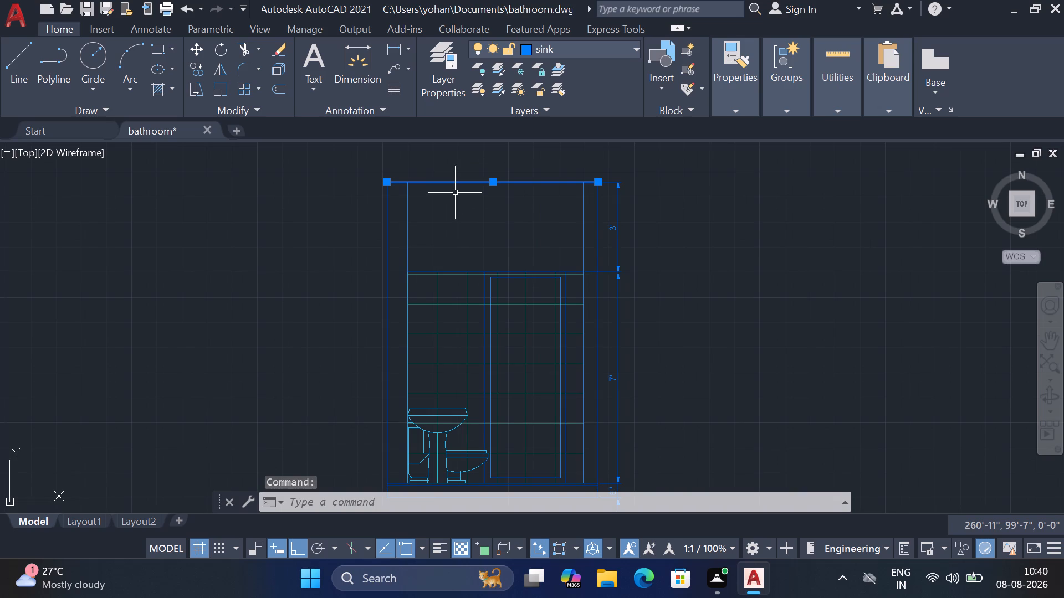
key("o")
key("Return")
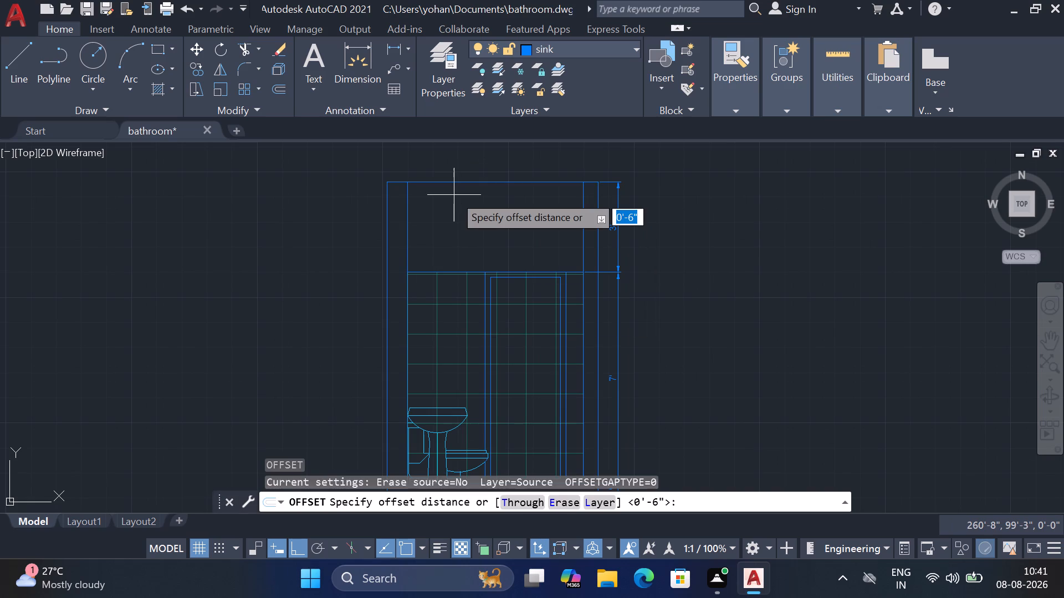
type("6\"")
key("Return")
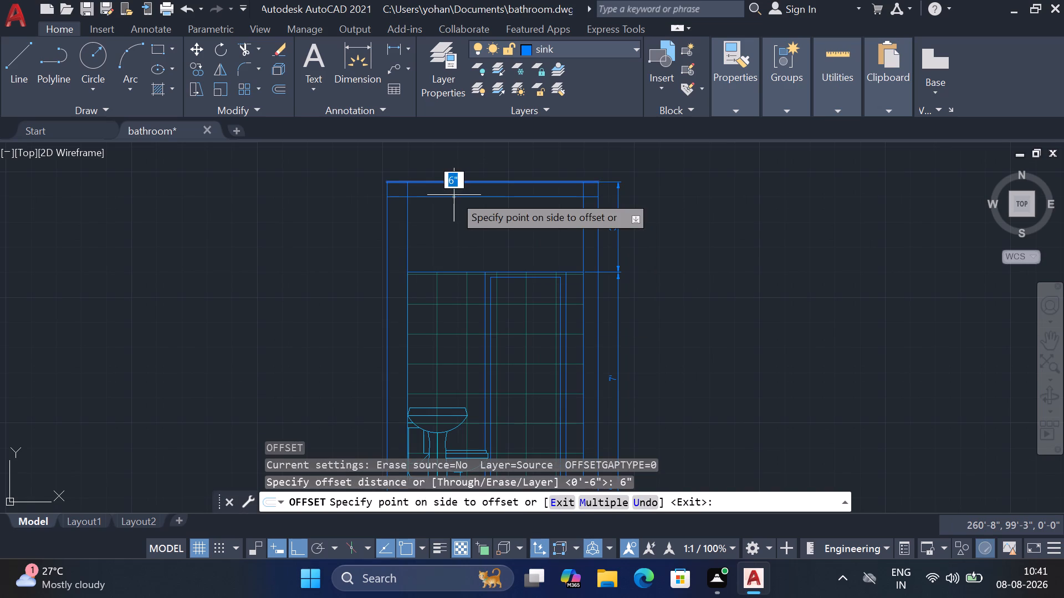
left_click(461, 226)
key("Escape")
Trim the overlapping ceiling and inner wall line ends at both upper corners of the elevation.
key("t")
key("r")
key("space")
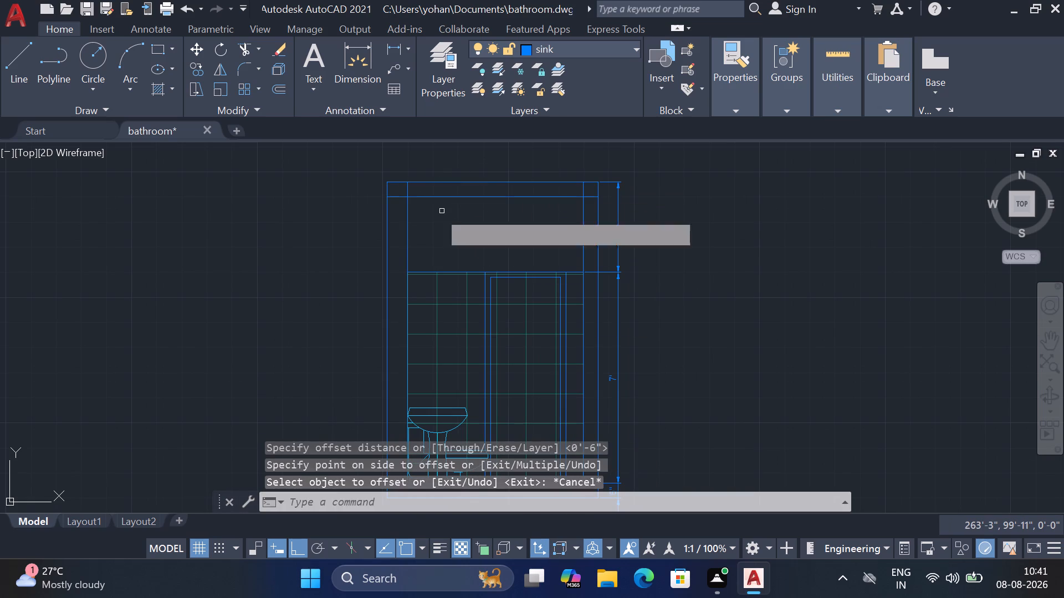
scroll(415, 202, "up", 3)
left_click(409, 167)
left_click(346, 189)
scroll(391, 208, "down", 2)
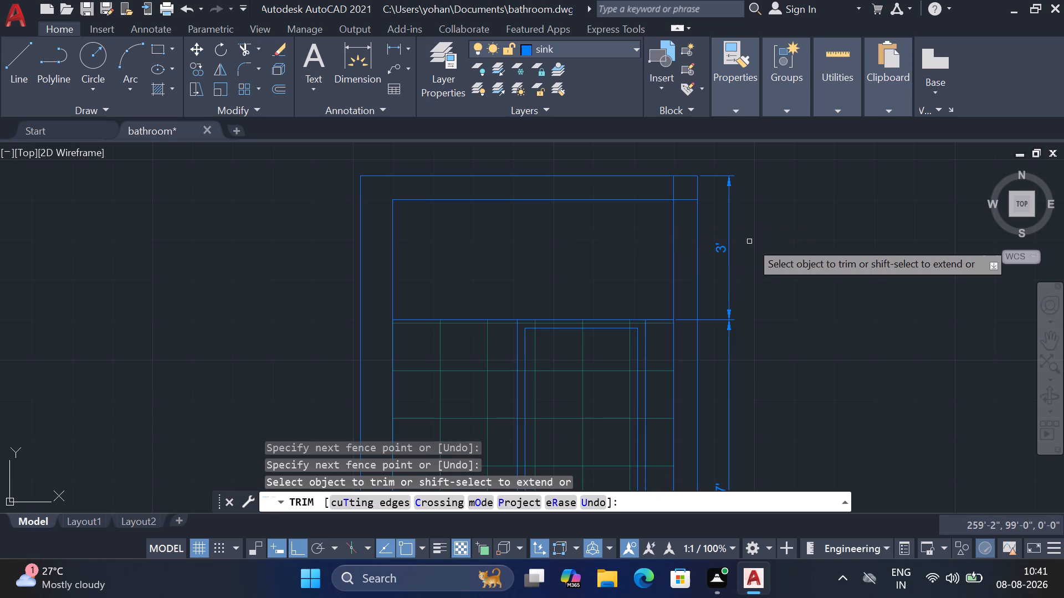
scroll(693, 197, "up", 2)
left_click(630, 176)
left_click(683, 211)
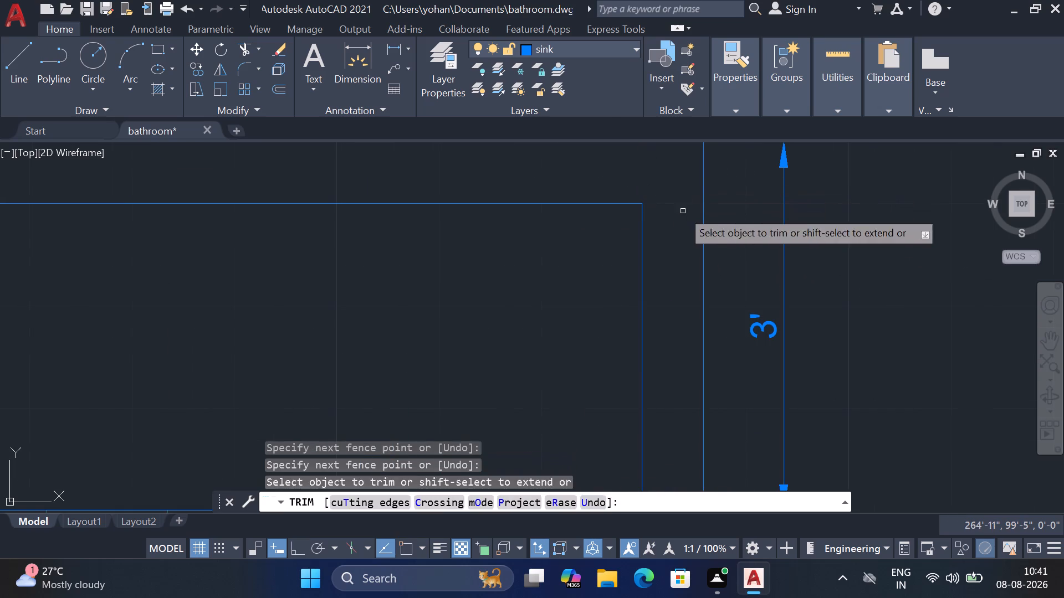
scroll(742, 198, "down", 3)
key("Escape")
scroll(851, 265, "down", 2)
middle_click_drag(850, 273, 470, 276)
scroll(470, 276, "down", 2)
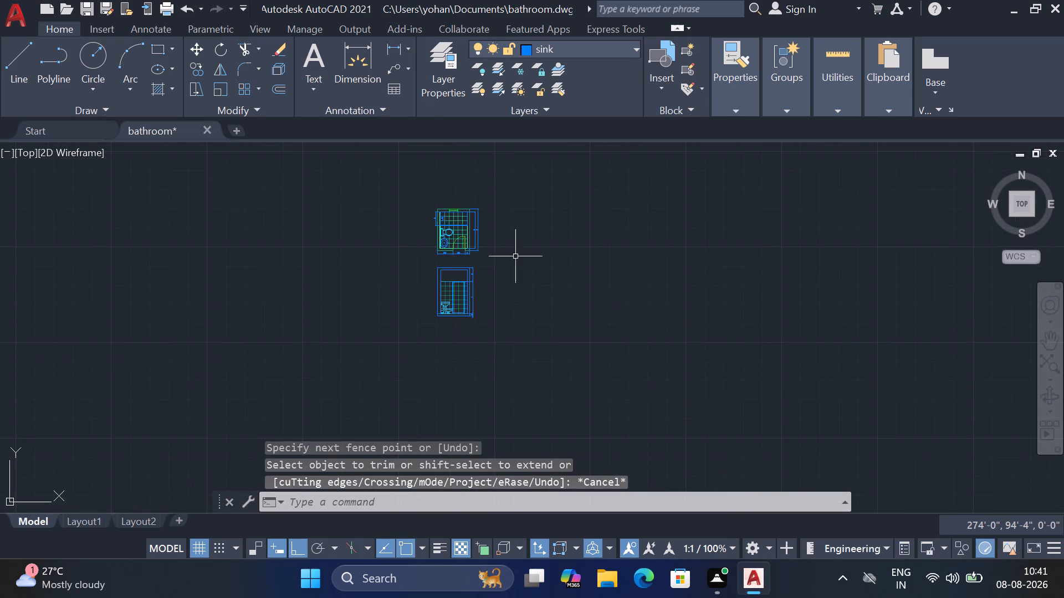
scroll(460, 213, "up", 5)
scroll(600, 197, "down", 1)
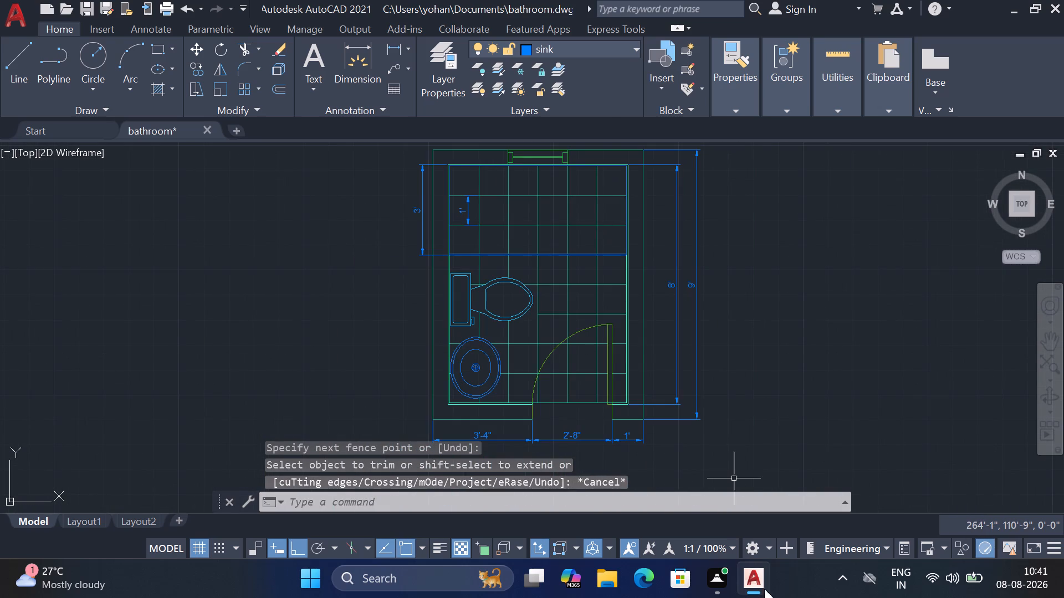
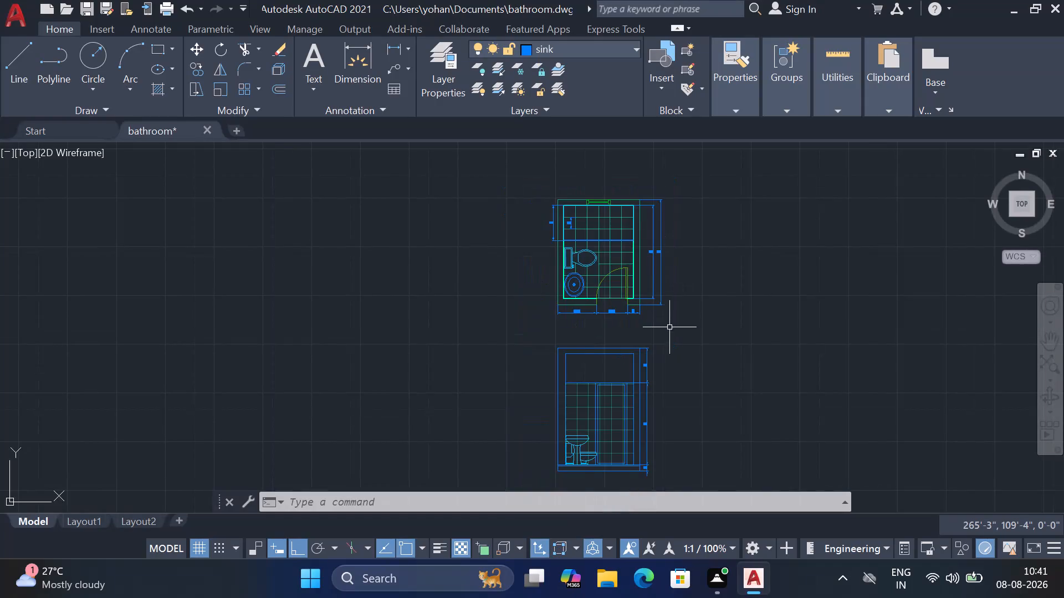
Create a new layer named hatch and set its color to index 41.
scroll(637, 348, "up", 1)
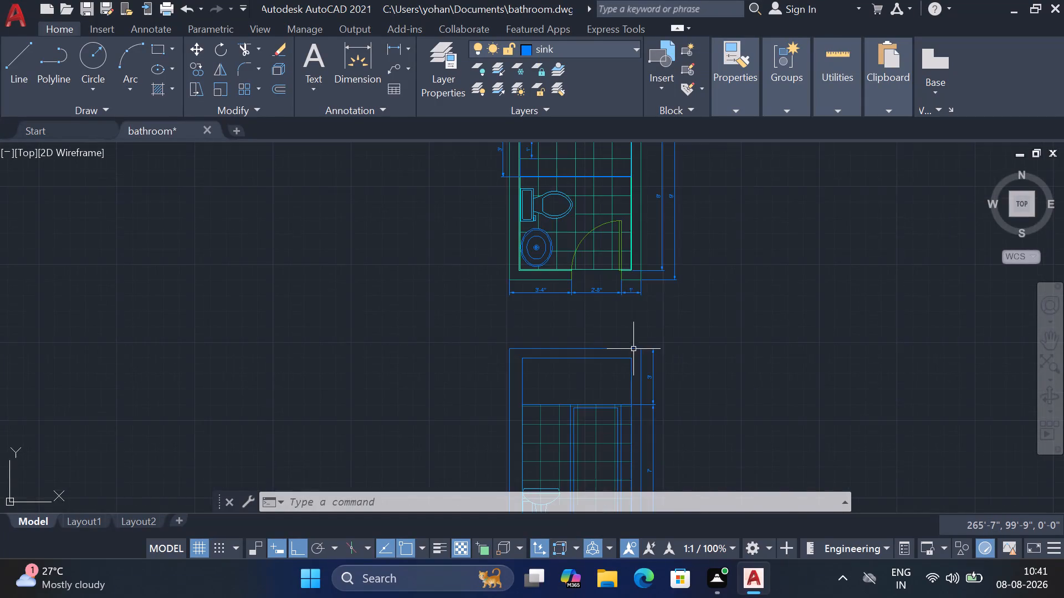
middle_click_drag(633, 349, 601, 216)
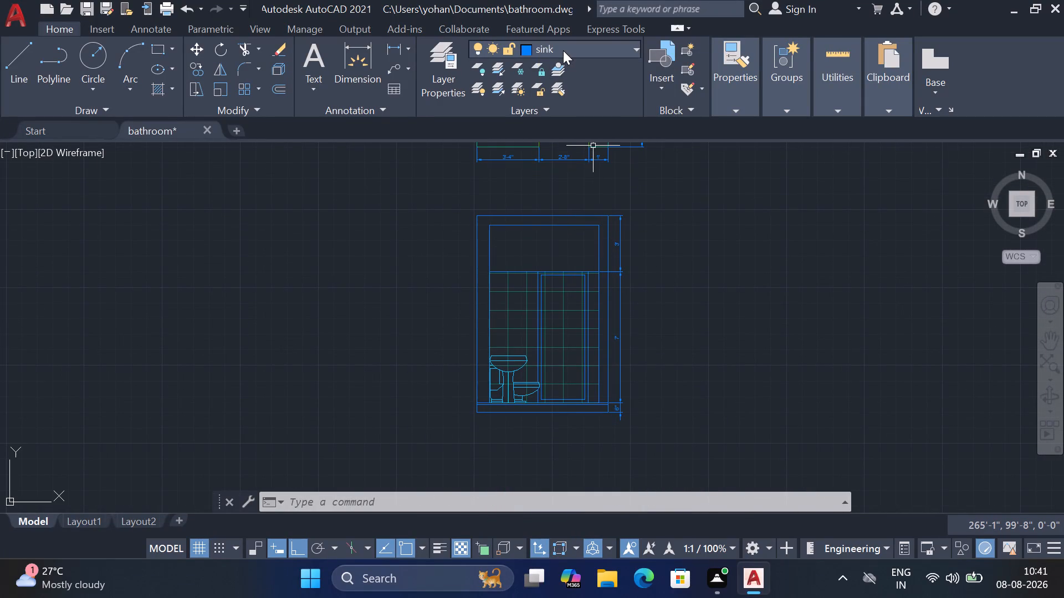
left_click(563, 50)
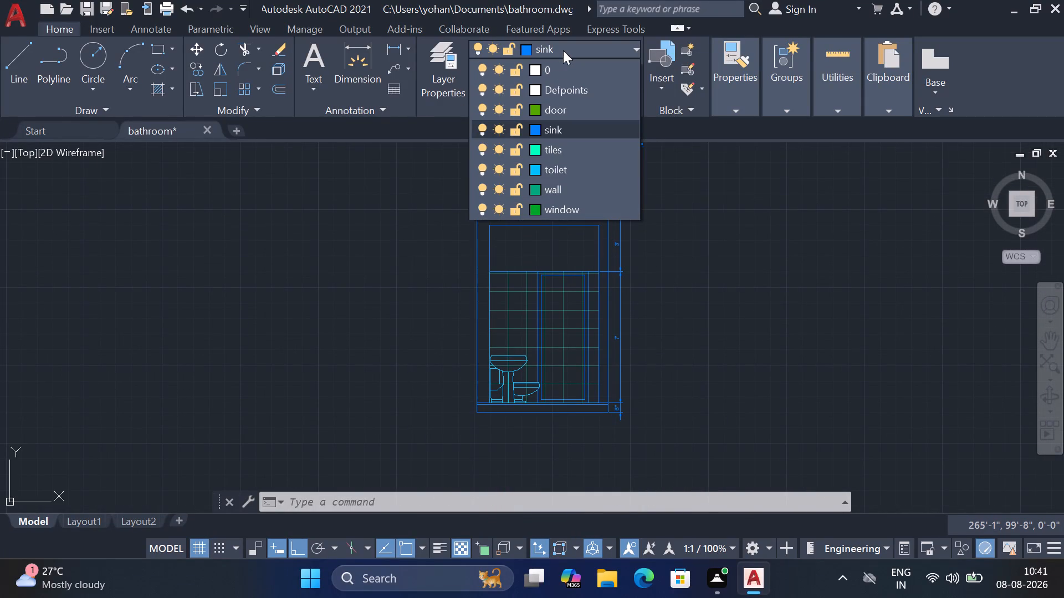
left_click(438, 55)
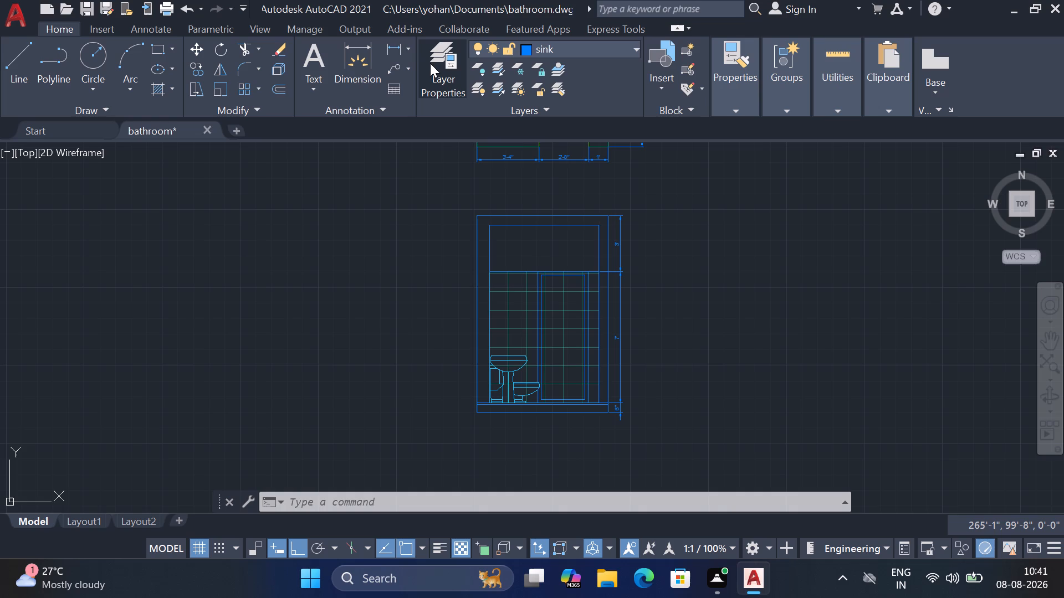
left_click(430, 63)
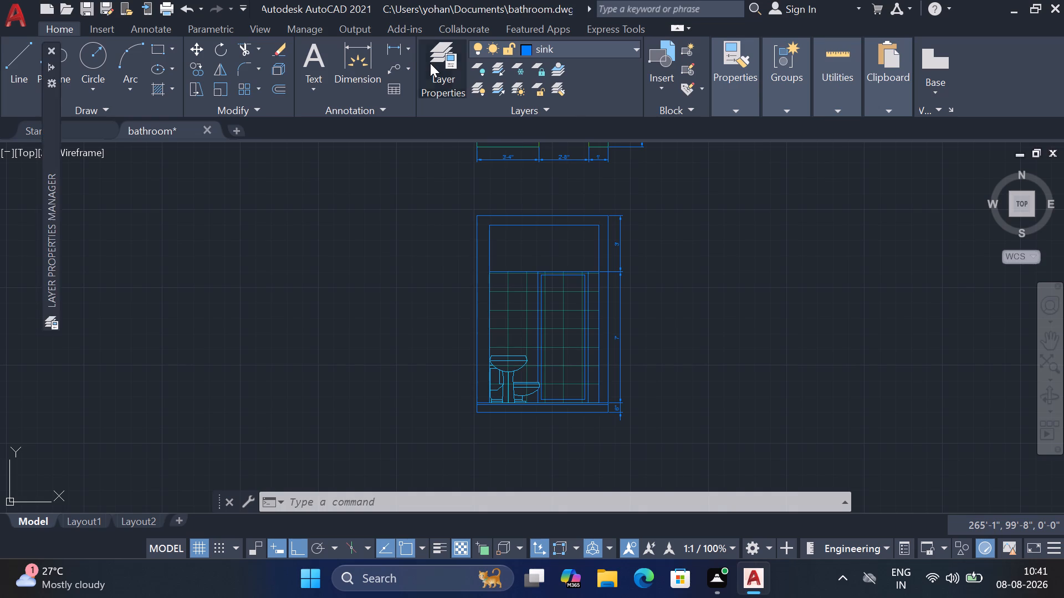
left_click(176, 73)
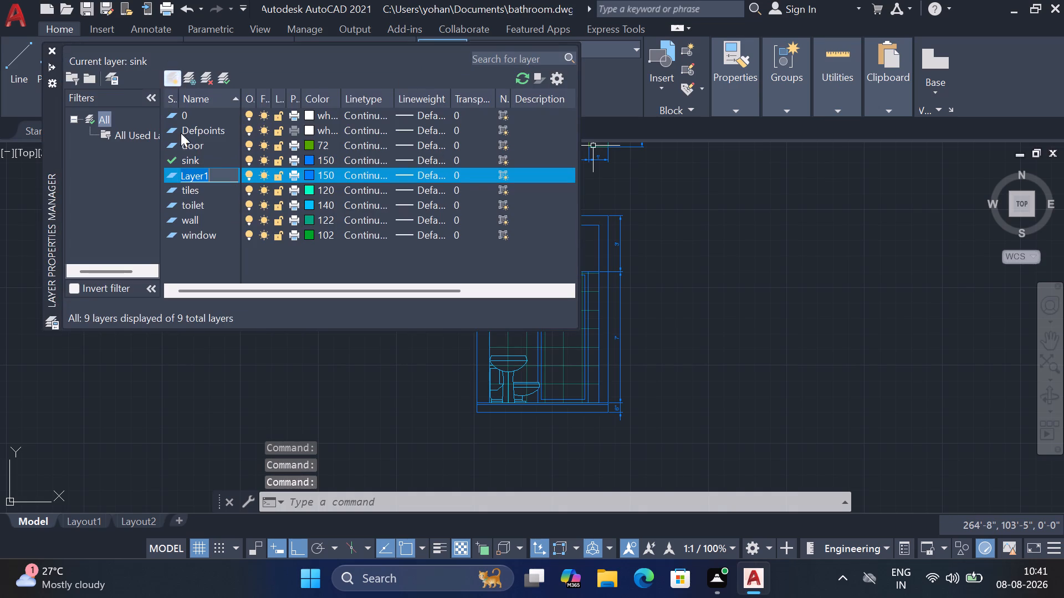
type("hatch")
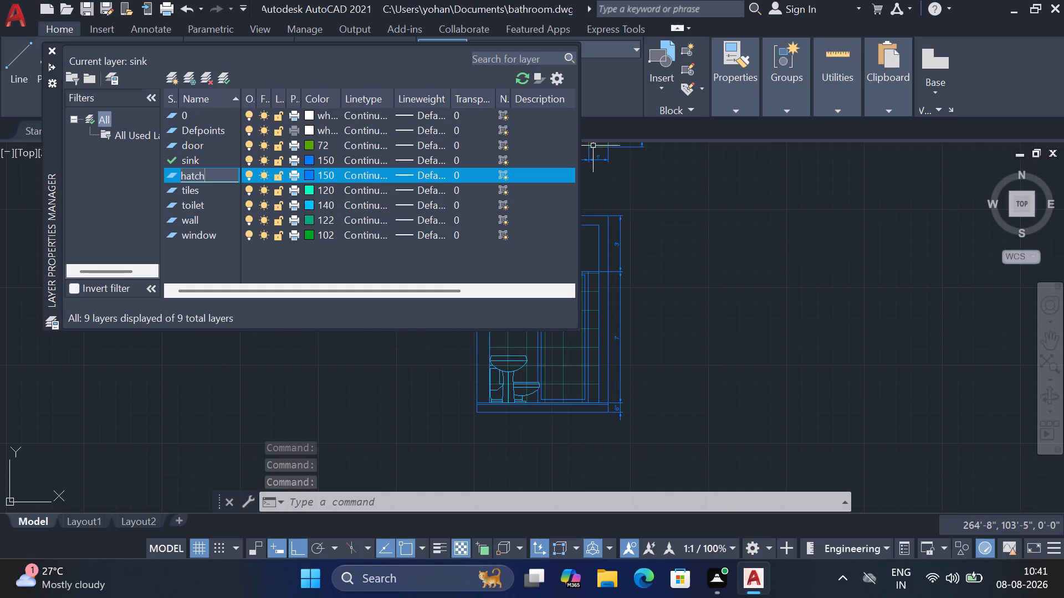
left_click(309, 176)
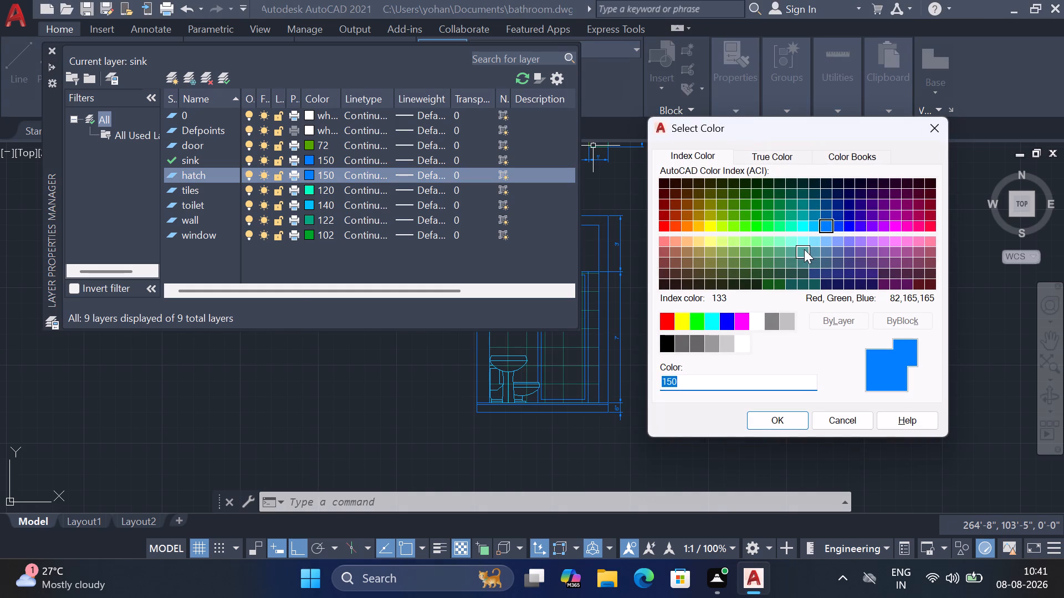
left_click(806, 244)
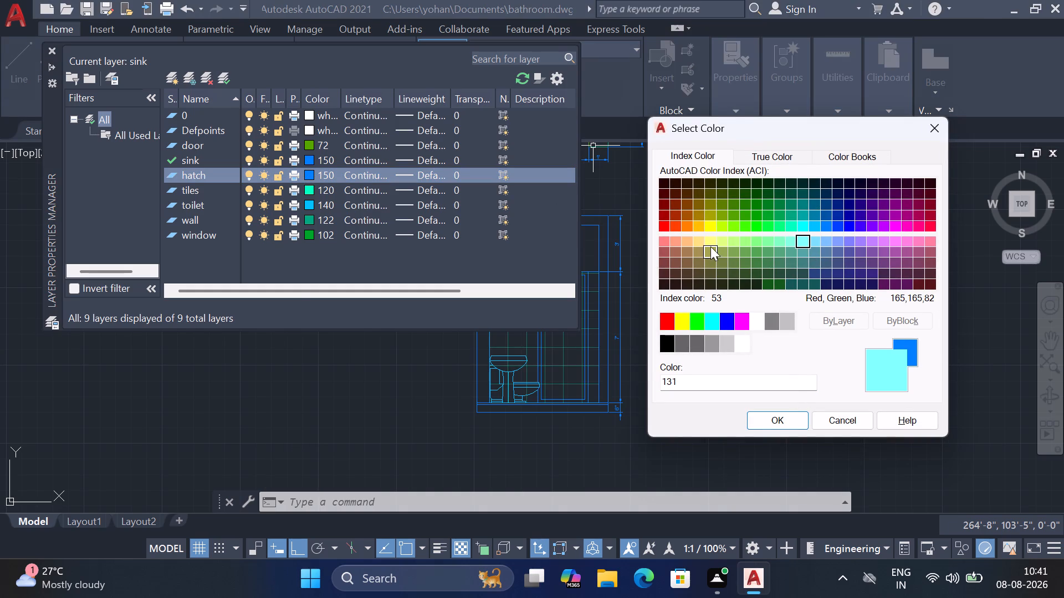
left_click(698, 242)
left_click(780, 425)
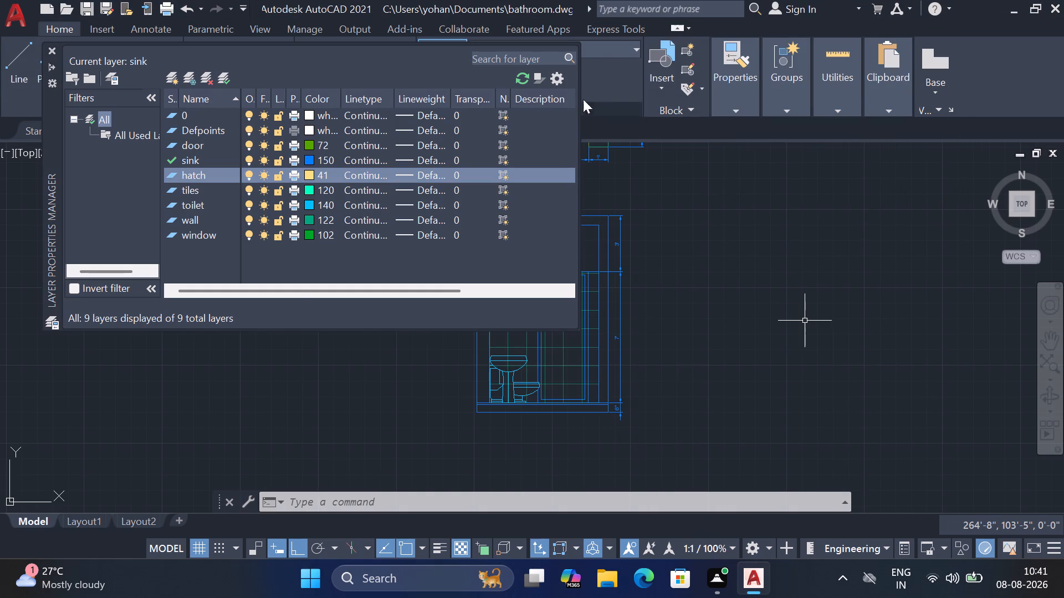
left_click(45, 47)
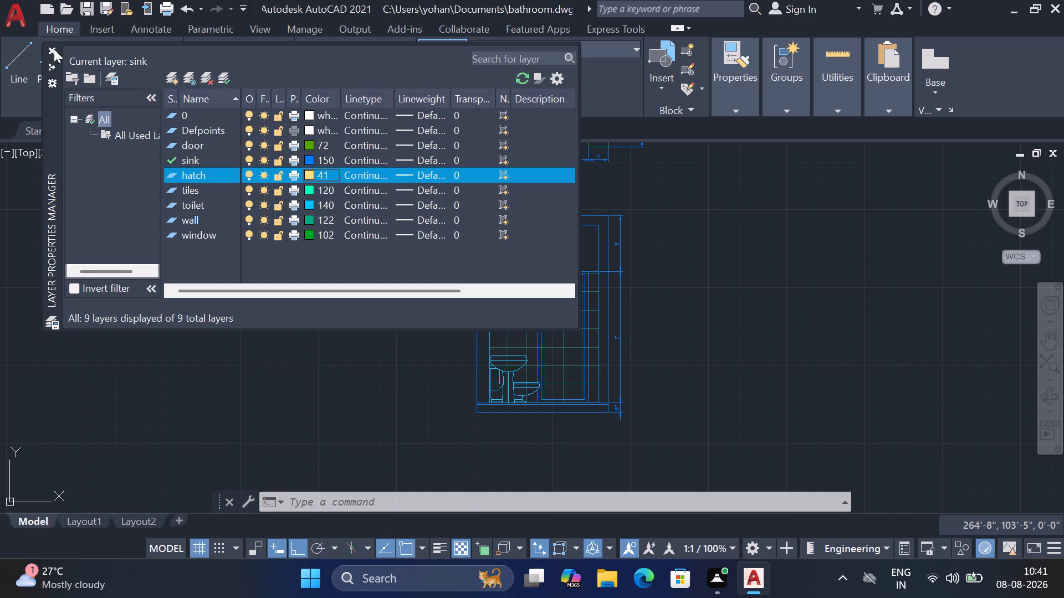
left_click(54, 49)
Hatch the bathroom section's walls and the floor plan's walls on both sides of the door with the ANSI32 pattern.
type("h")
key("space")
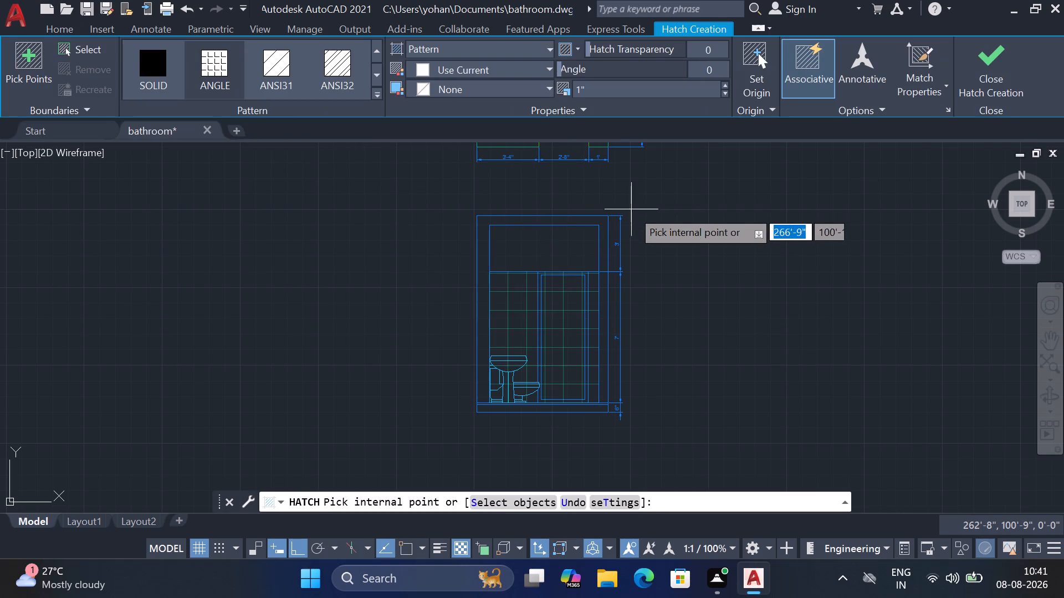
left_click(501, 56)
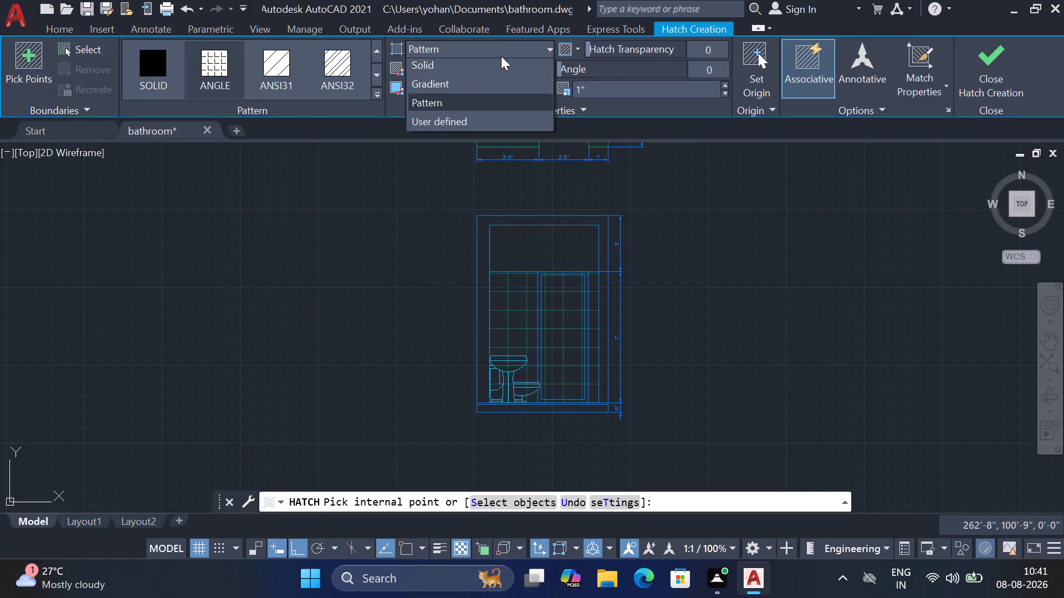
left_click(441, 54)
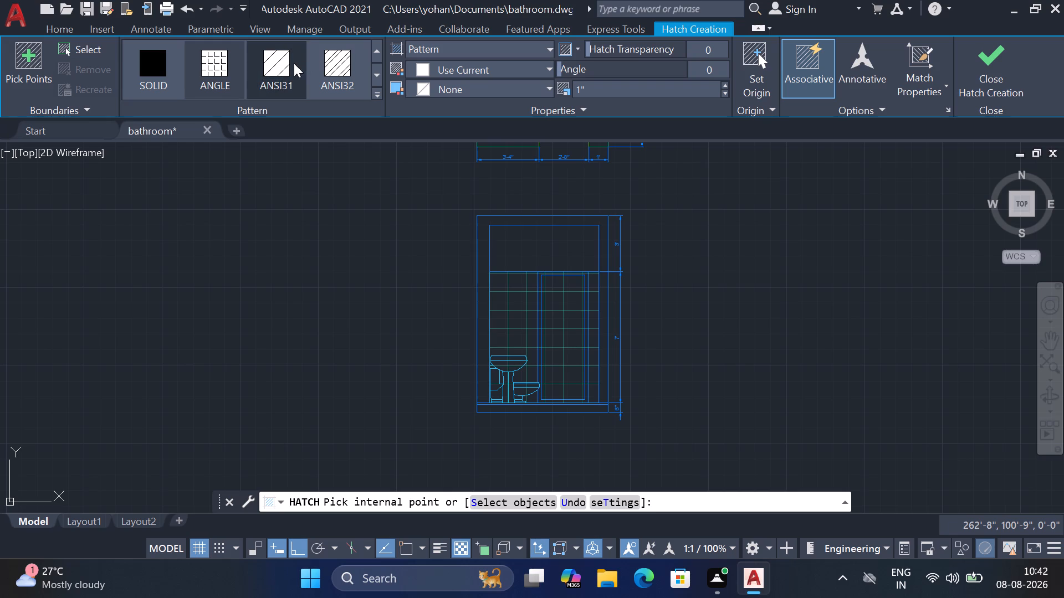
left_click(336, 63)
scroll(600, 225, "up", 2)
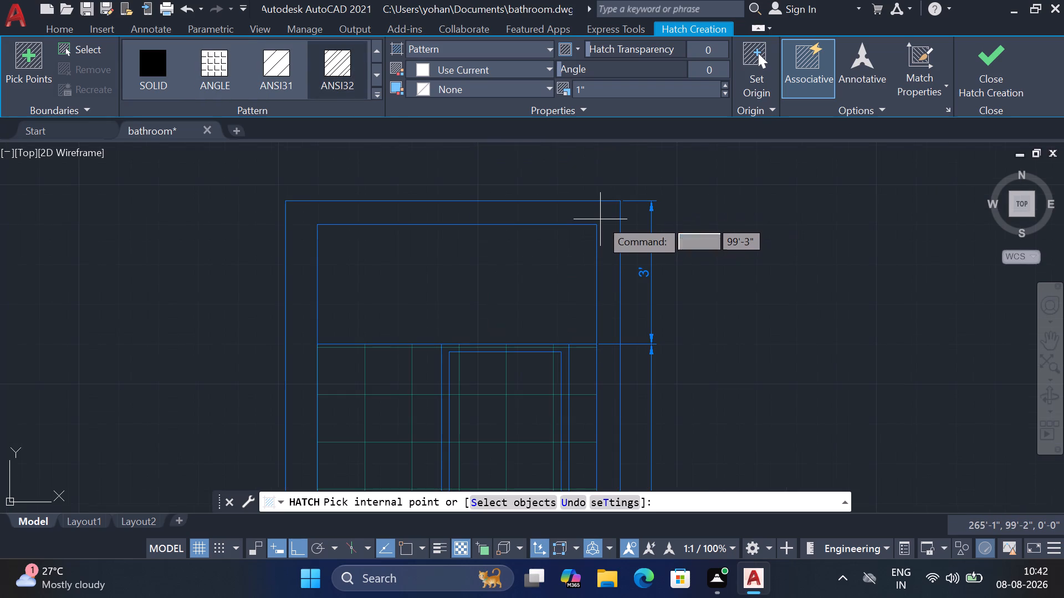
left_click(602, 218)
scroll(608, 208, "down", 2)
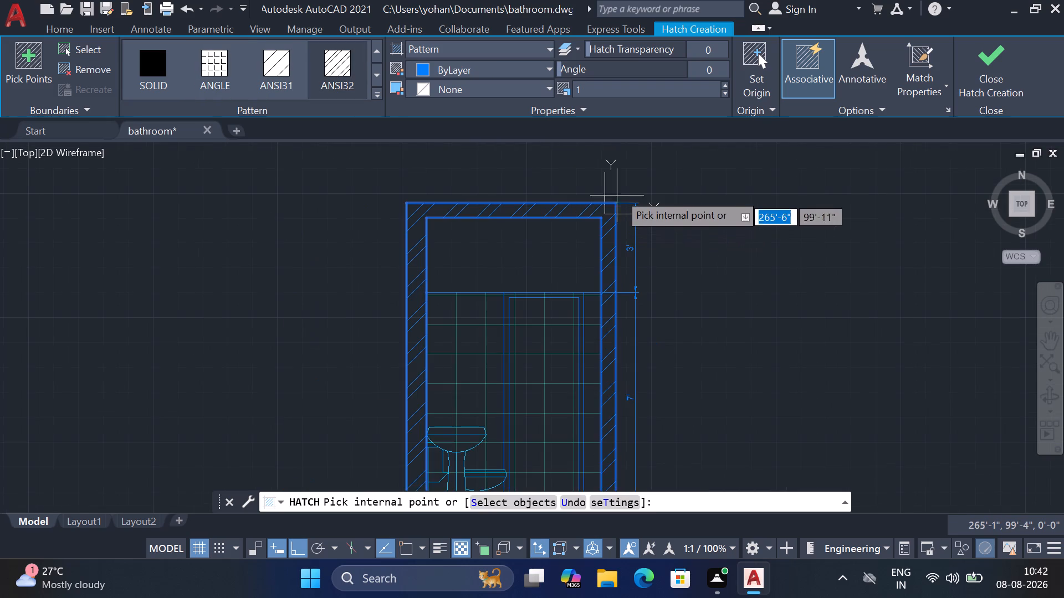
scroll(630, 181, "down", 1)
middle_click_drag(640, 174, 518, 333)
middle_click(516, 338)
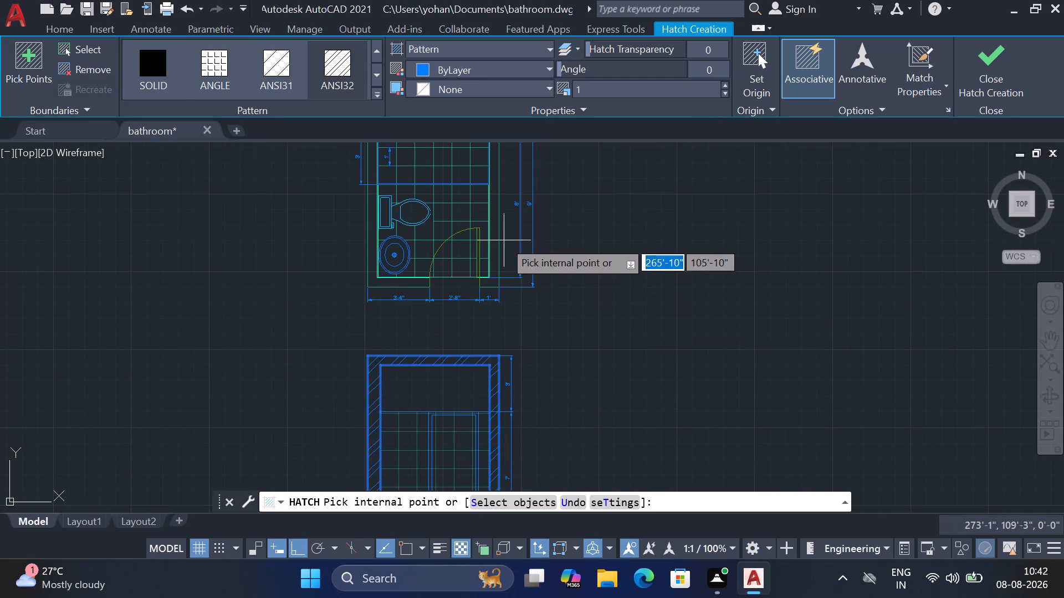
left_click(495, 233)
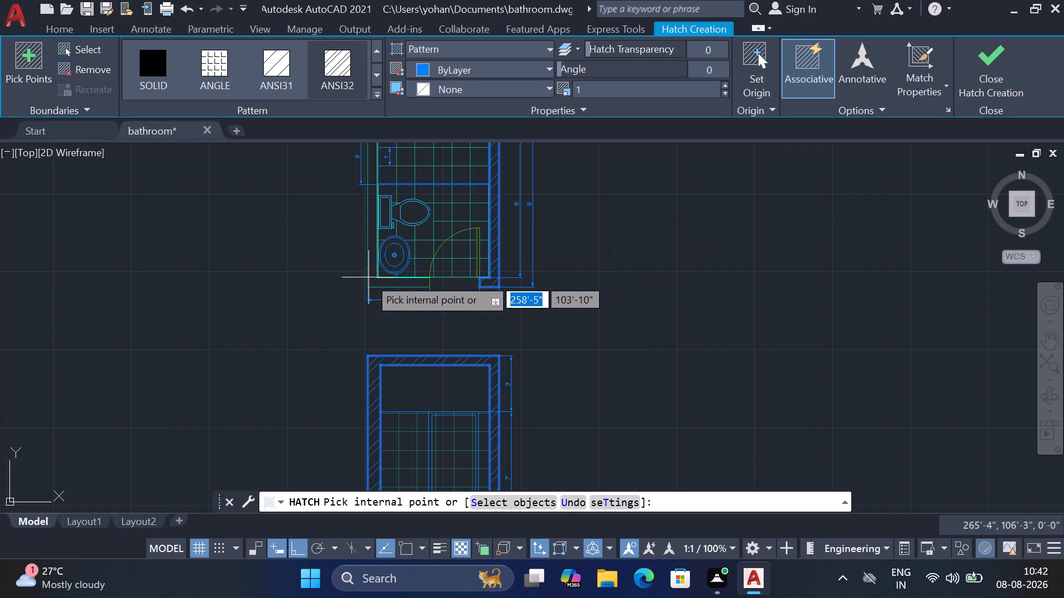
left_click(374, 274)
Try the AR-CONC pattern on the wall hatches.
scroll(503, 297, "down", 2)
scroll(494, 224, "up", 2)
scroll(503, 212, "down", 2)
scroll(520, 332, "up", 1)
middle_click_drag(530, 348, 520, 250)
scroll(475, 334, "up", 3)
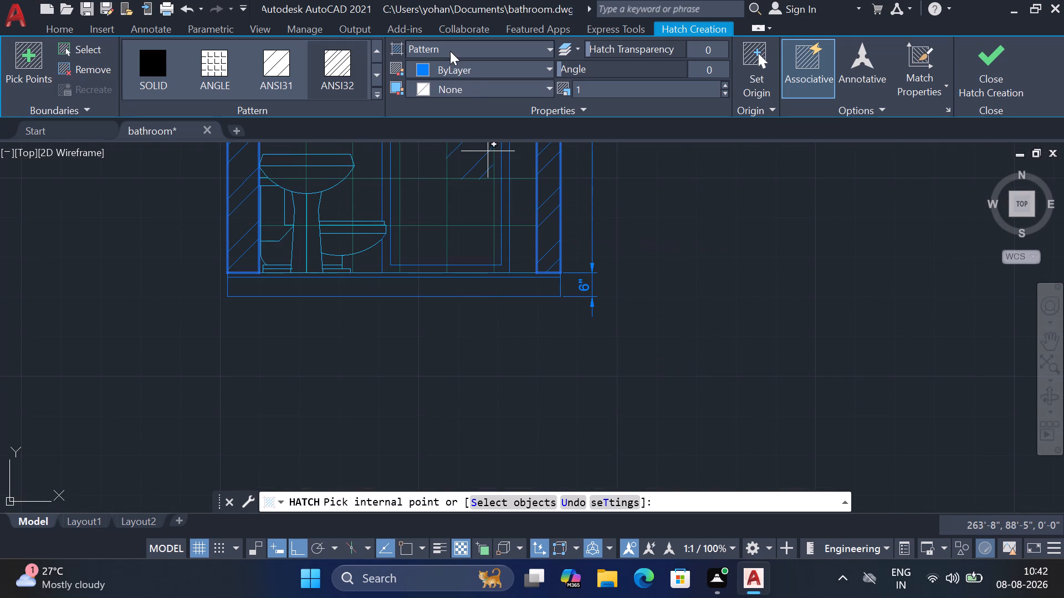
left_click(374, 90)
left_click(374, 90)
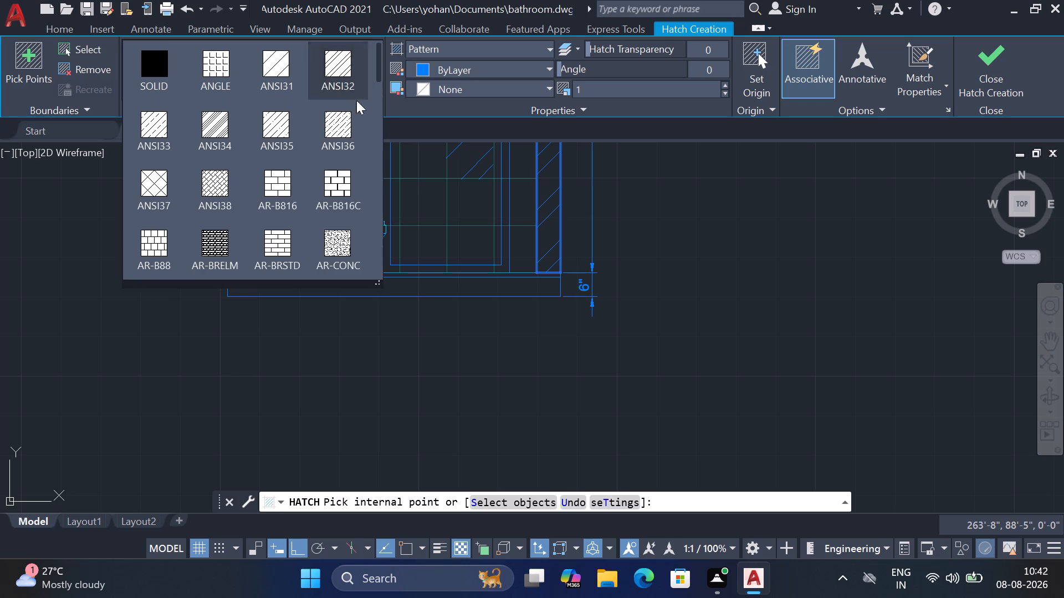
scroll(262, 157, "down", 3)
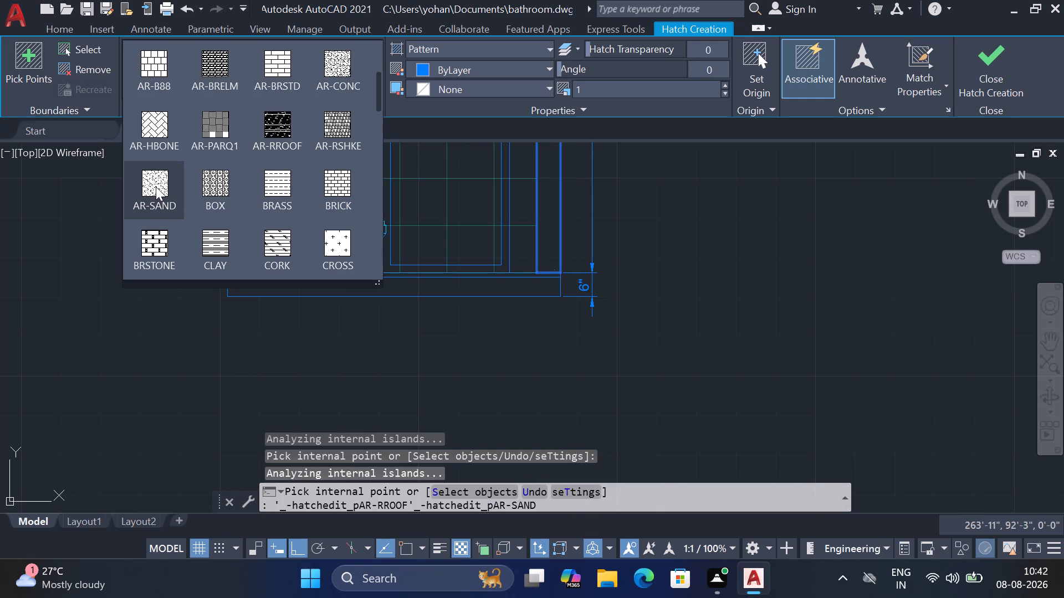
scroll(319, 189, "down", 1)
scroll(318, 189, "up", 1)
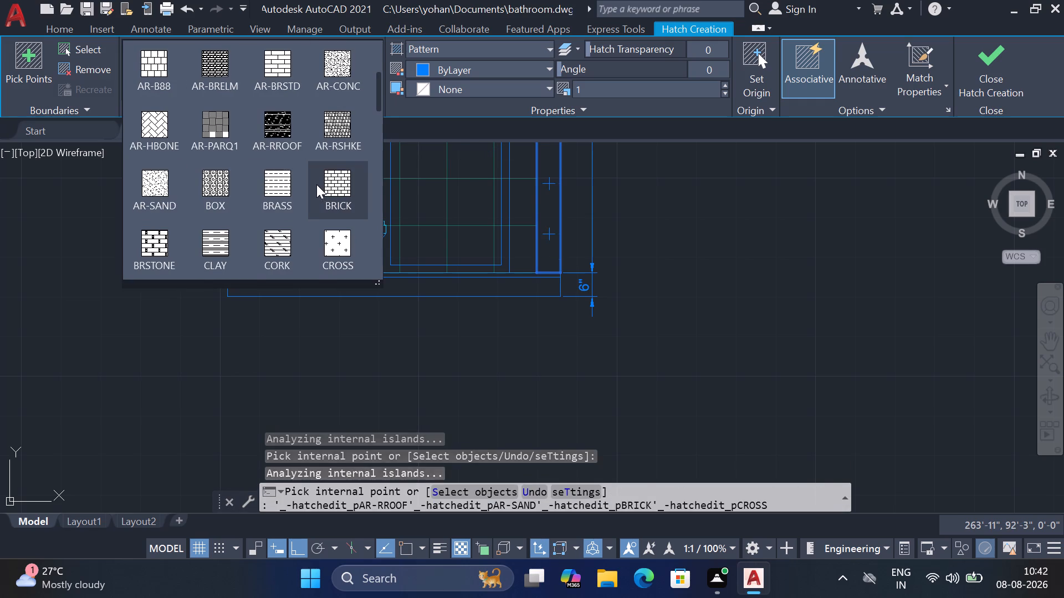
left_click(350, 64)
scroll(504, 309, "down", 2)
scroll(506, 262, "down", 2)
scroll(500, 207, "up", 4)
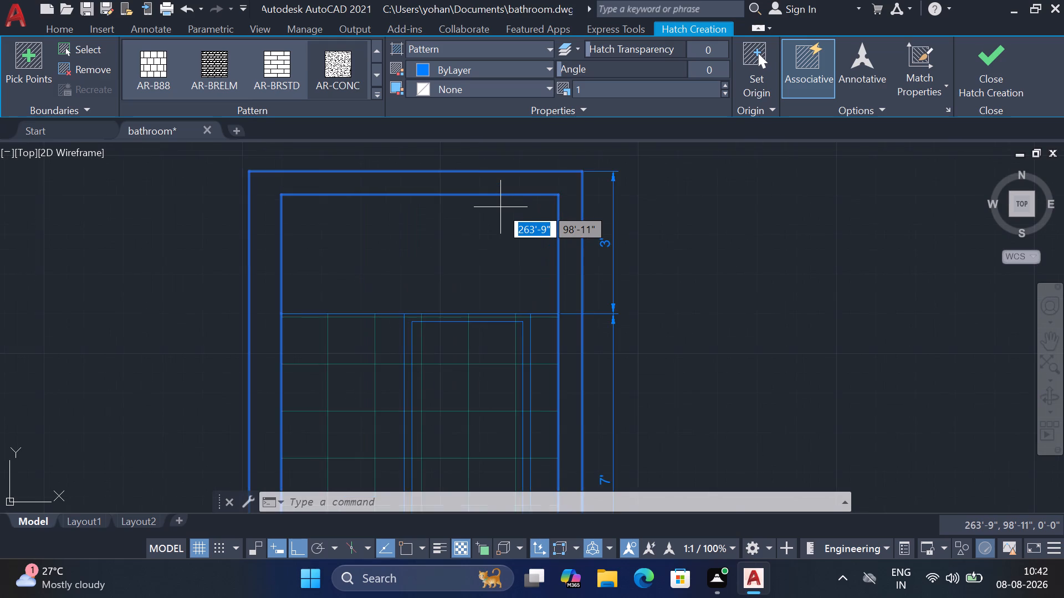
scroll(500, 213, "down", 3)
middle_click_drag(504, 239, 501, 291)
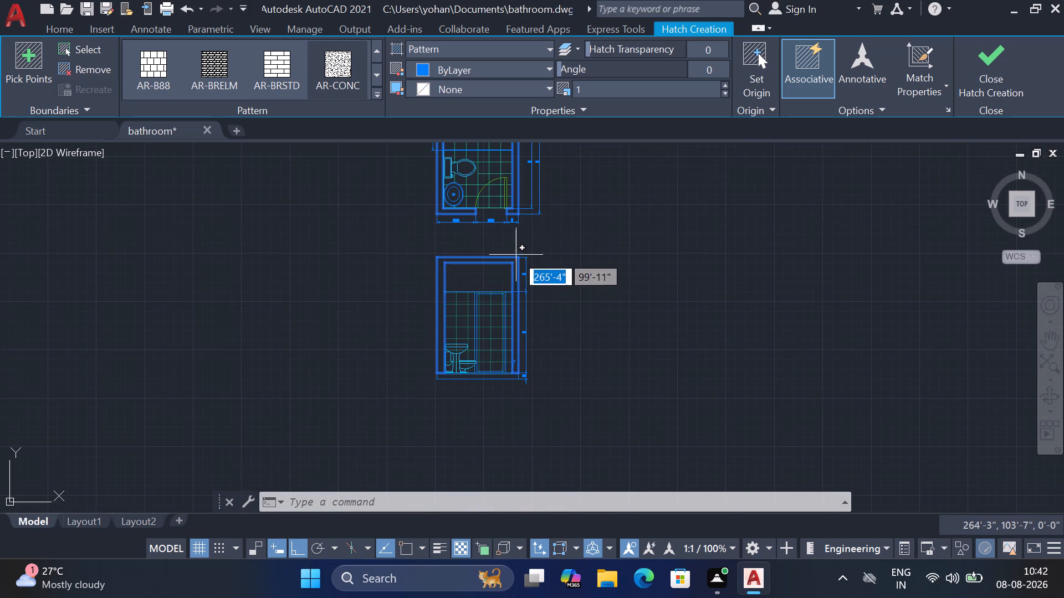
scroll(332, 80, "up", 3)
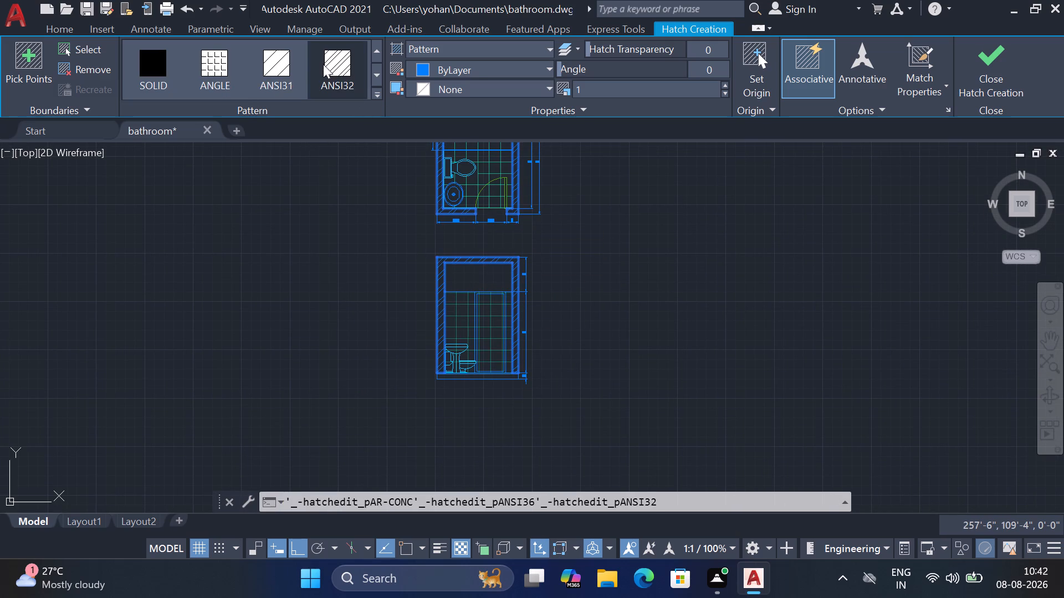
Set the wall hatches to the ANSI32 pattern and finish the hatch.
left_click(329, 62)
key("Escape")
key("Escape")
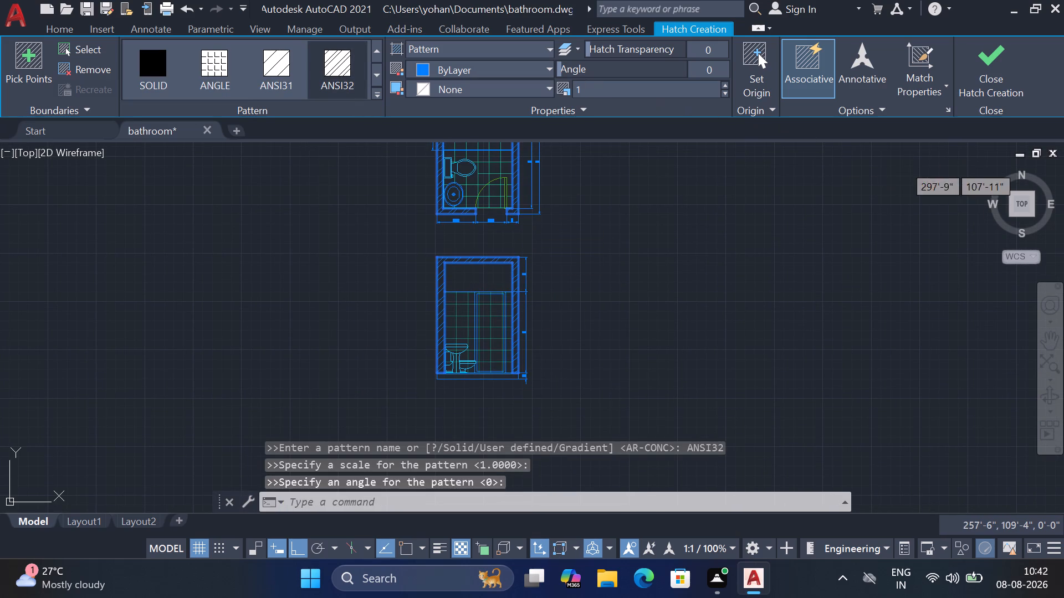
key("Escape")
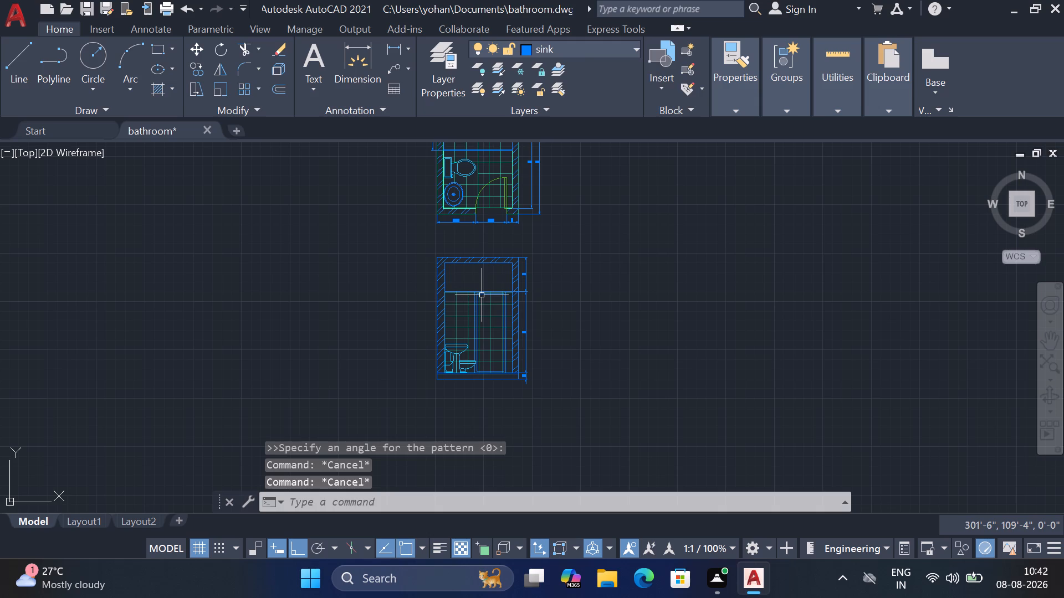
Hatch the floor slab at the base of the bathroom section with the AR-CONC pattern.
type("h")
key("space")
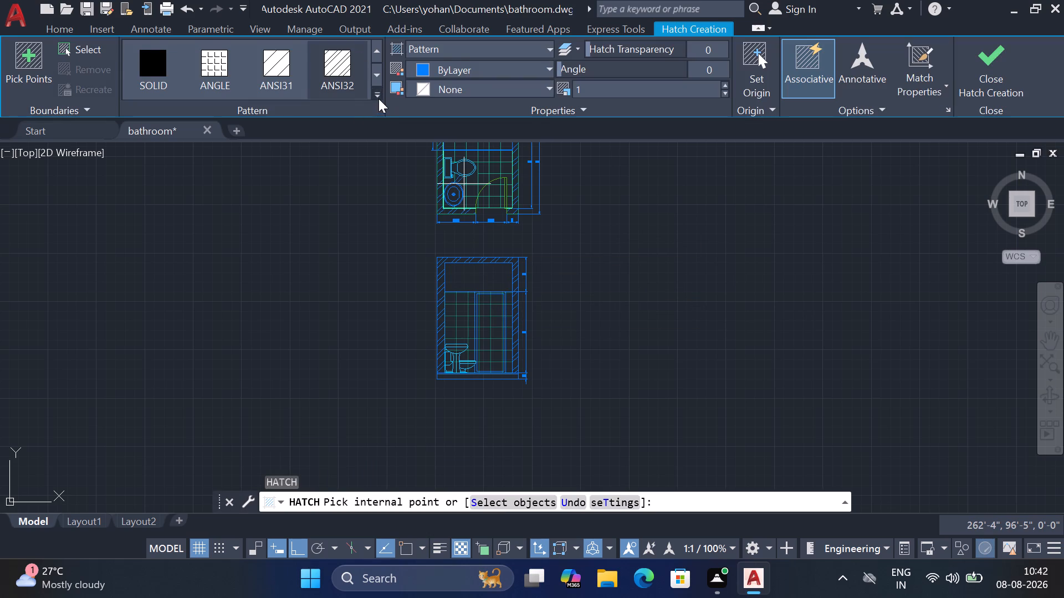
left_click(378, 98)
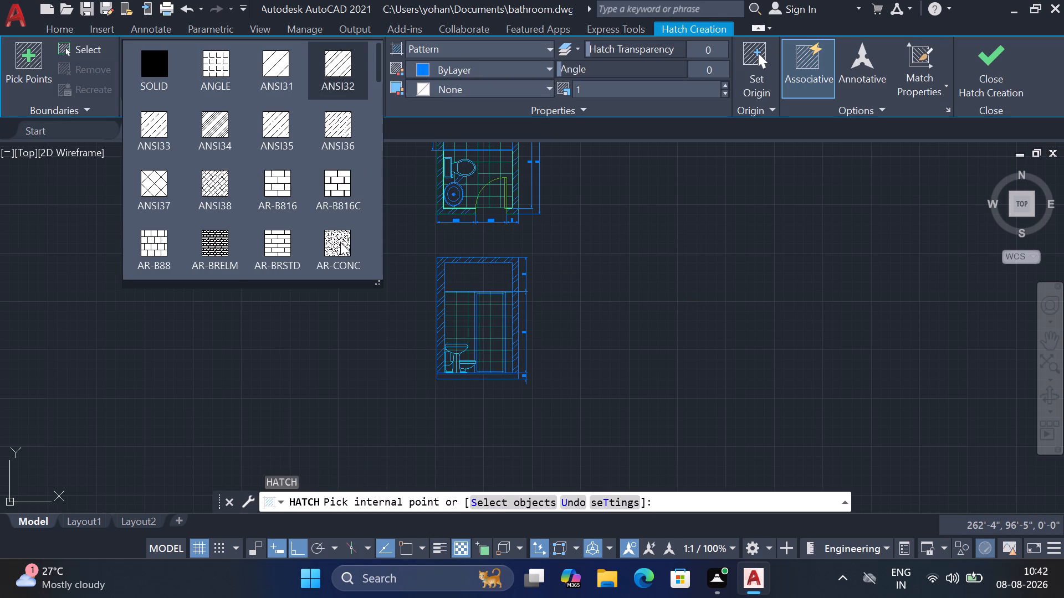
left_click(340, 242)
scroll(490, 377, "up", 3)
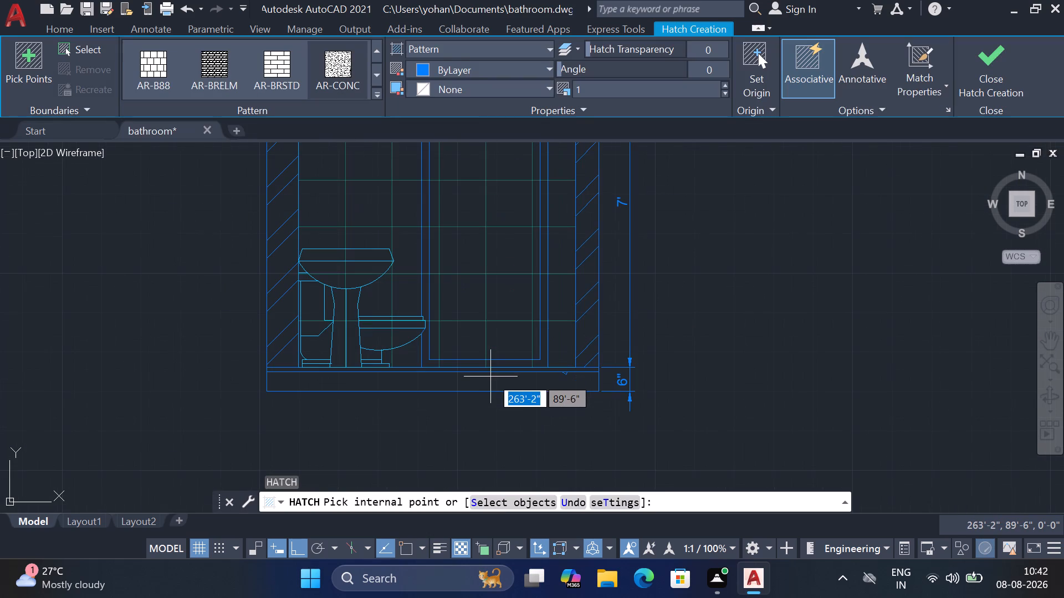
left_click(482, 384)
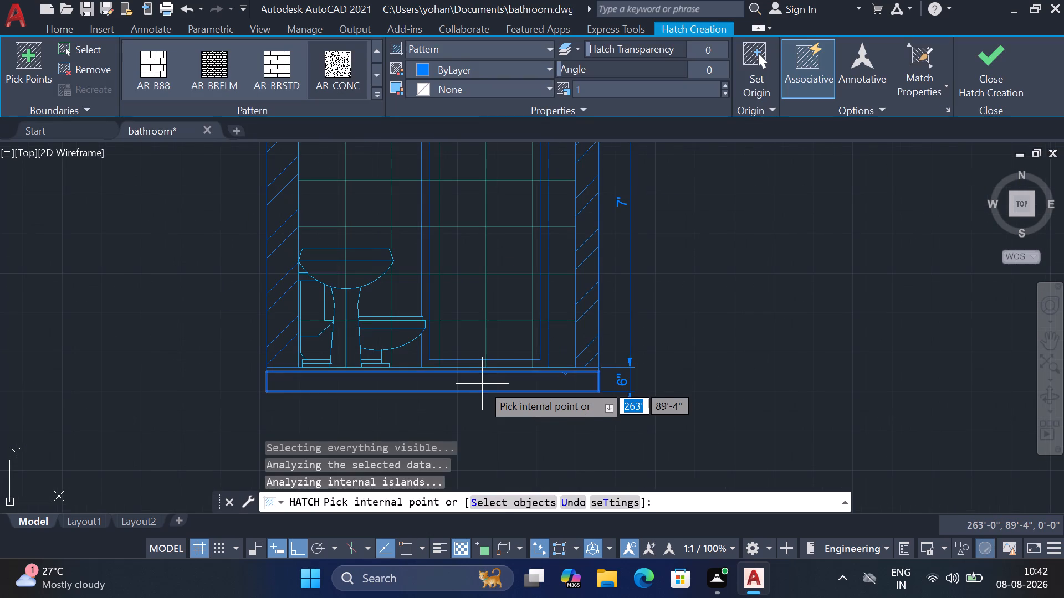
Lower the floor slab's AR-CONC hatch scale to 0, pick the slab area and its outline, and finish the hatch.
scroll(490, 378, "up", 3)
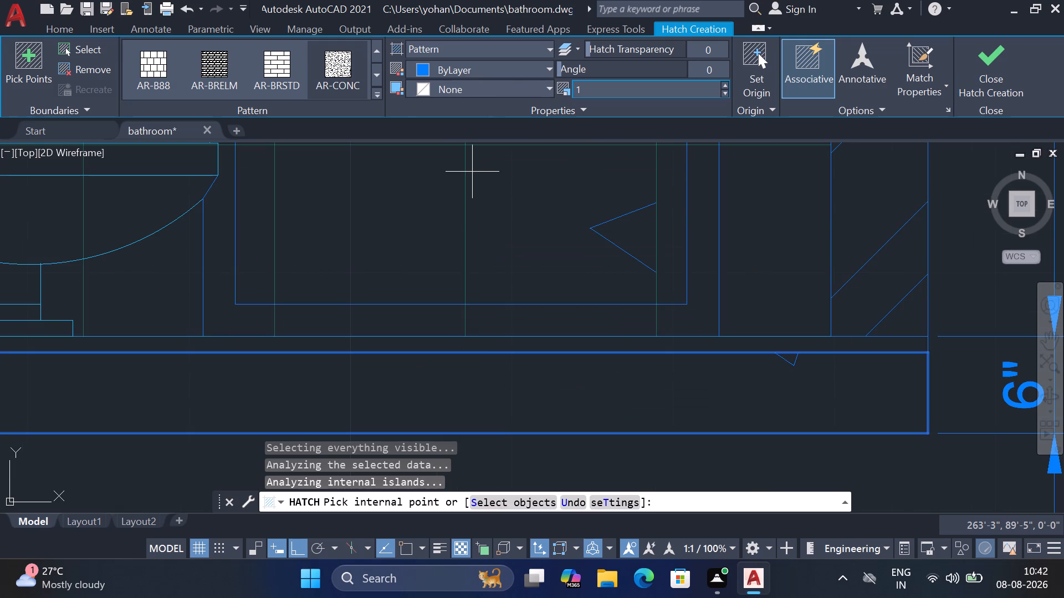
left_click(724, 96)
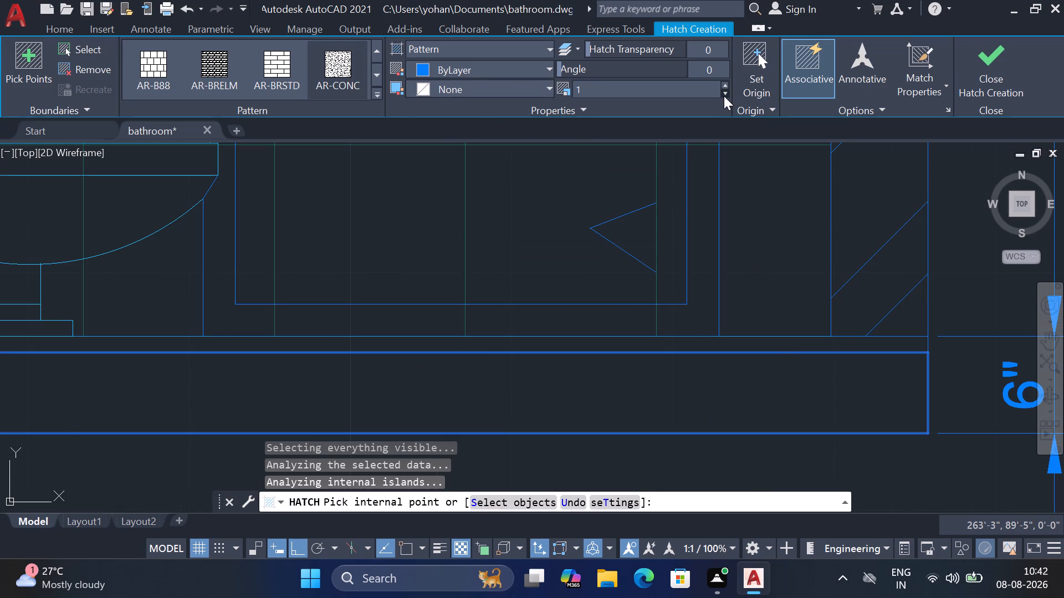
scroll(673, 367, "down", 2)
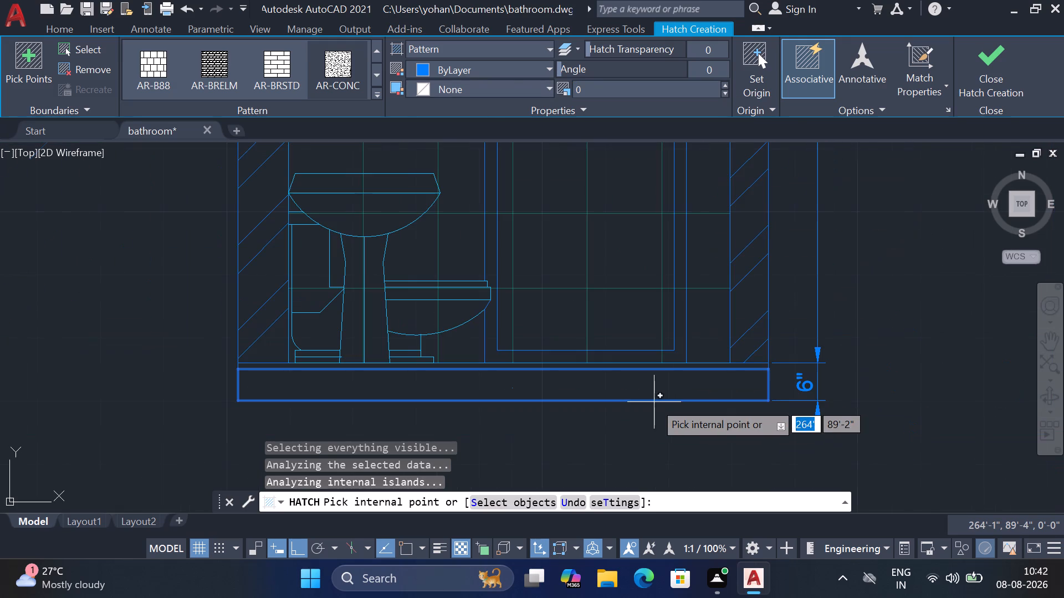
left_click(582, 382)
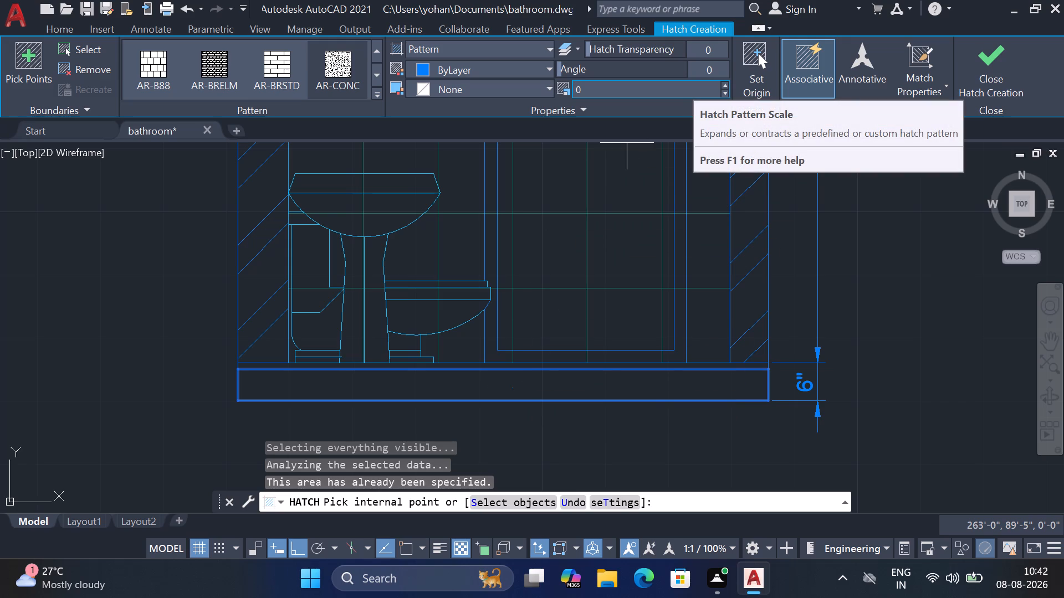
left_click(513, 391)
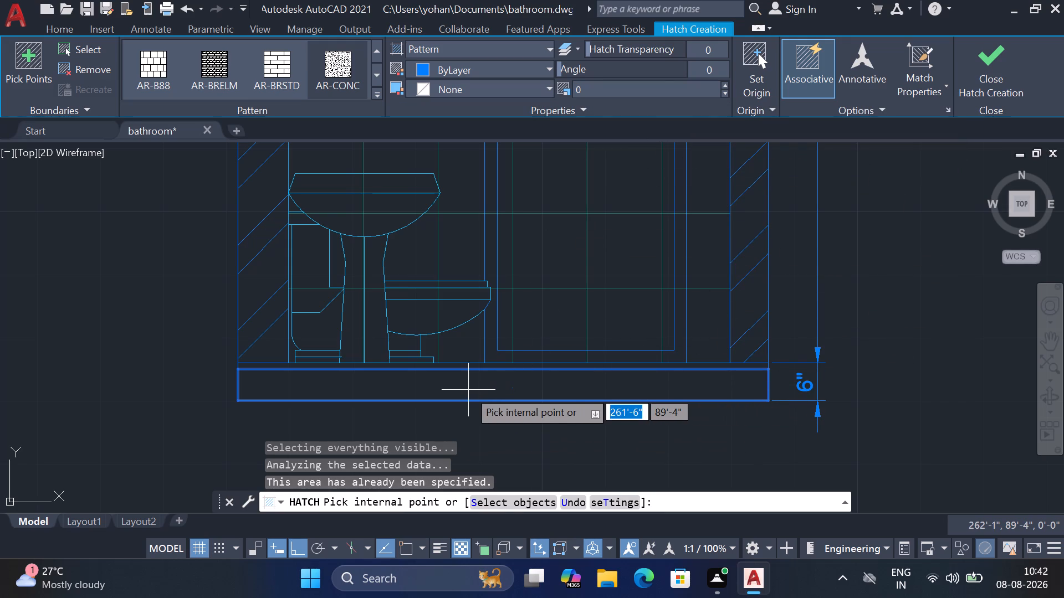
scroll(468, 384, "down", 3)
scroll(526, 384, "down", 2)
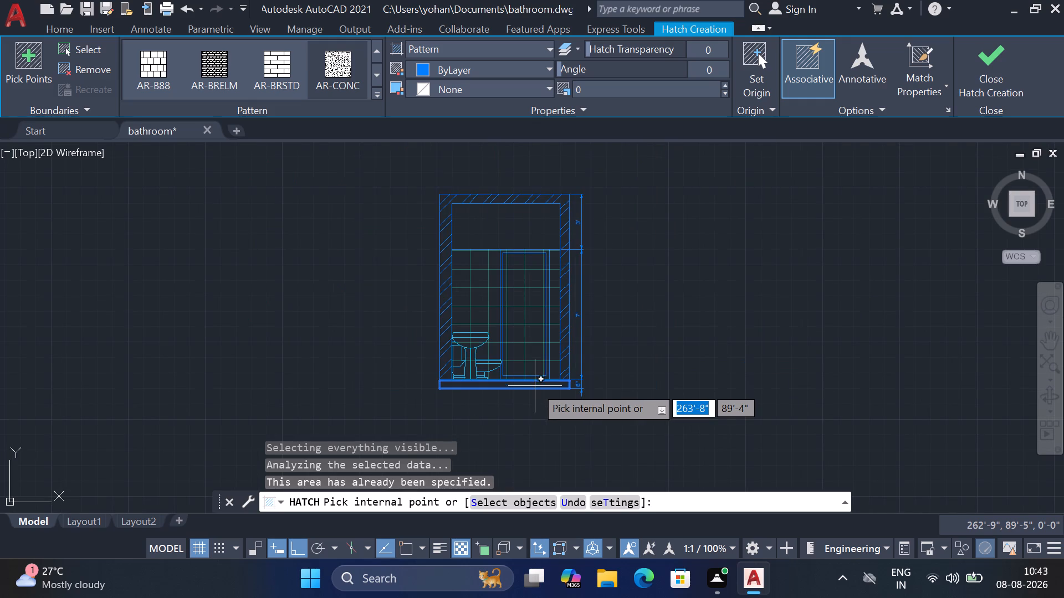
left_click(535, 386)
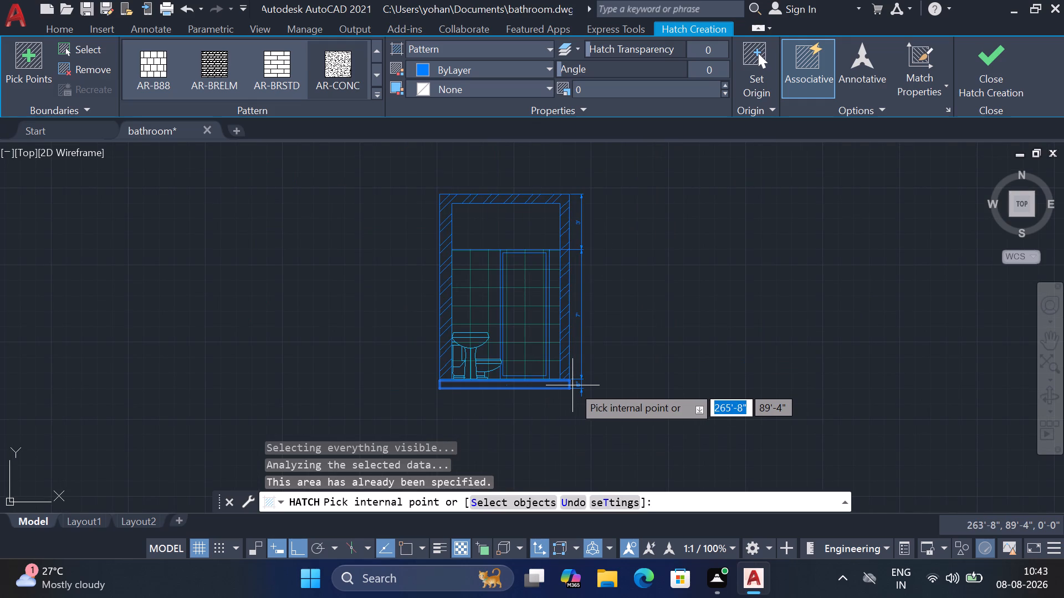
scroll(572, 385, "up", 2)
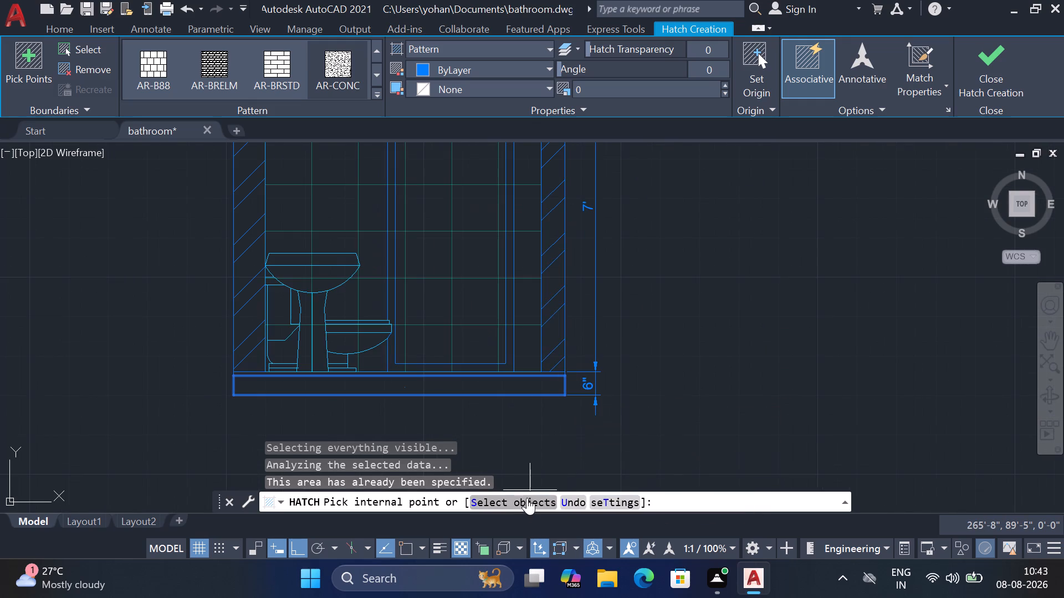
left_click(526, 501)
left_click(564, 381)
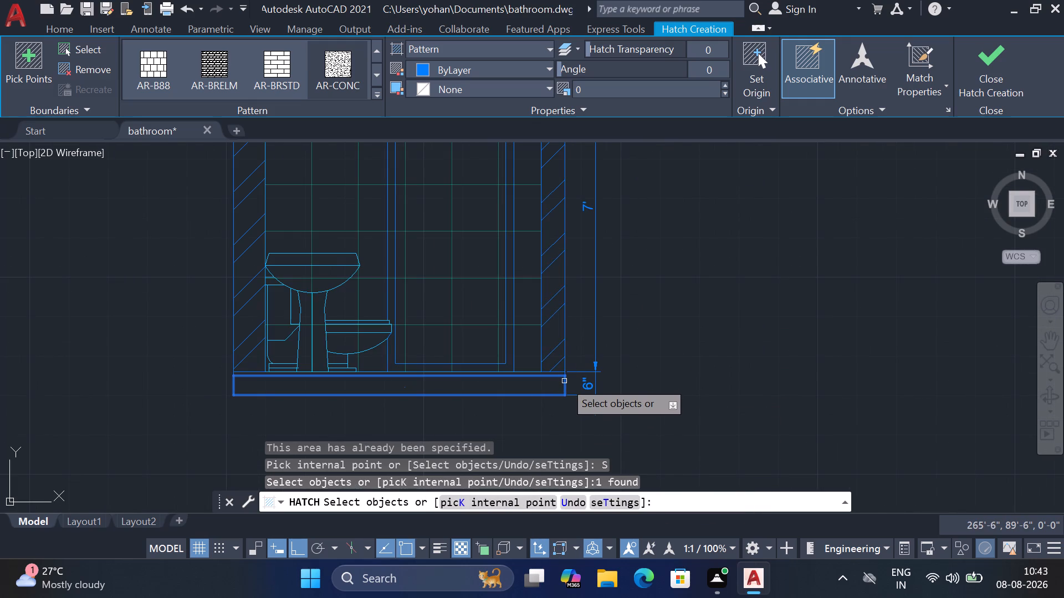
key("Return")
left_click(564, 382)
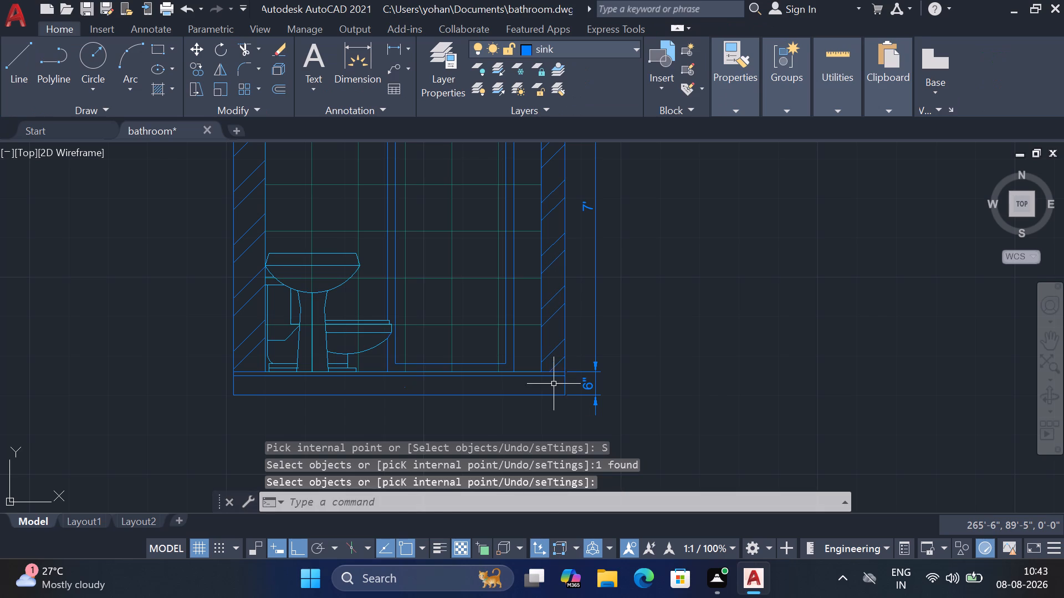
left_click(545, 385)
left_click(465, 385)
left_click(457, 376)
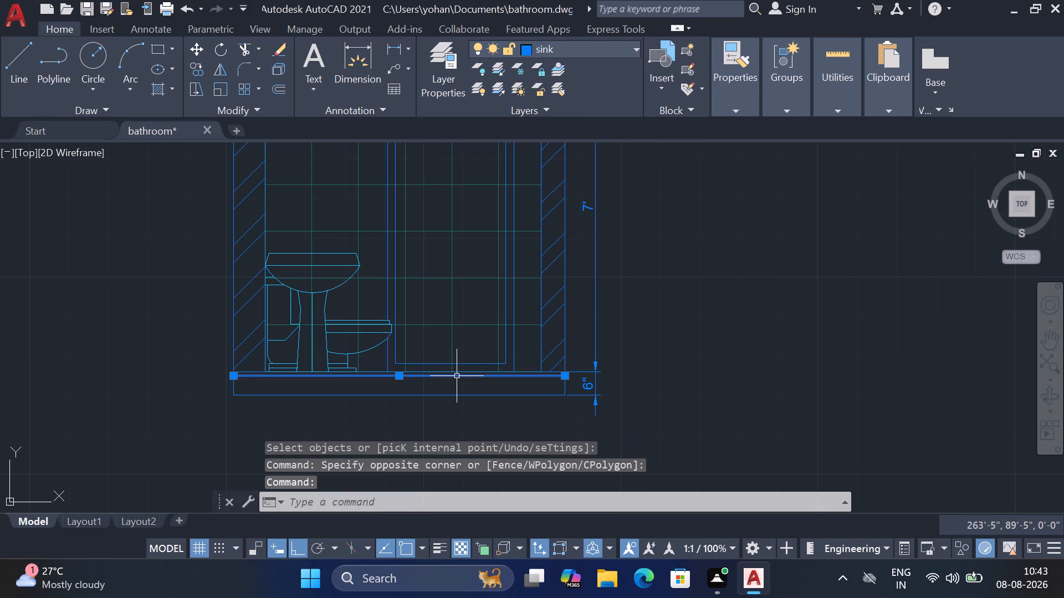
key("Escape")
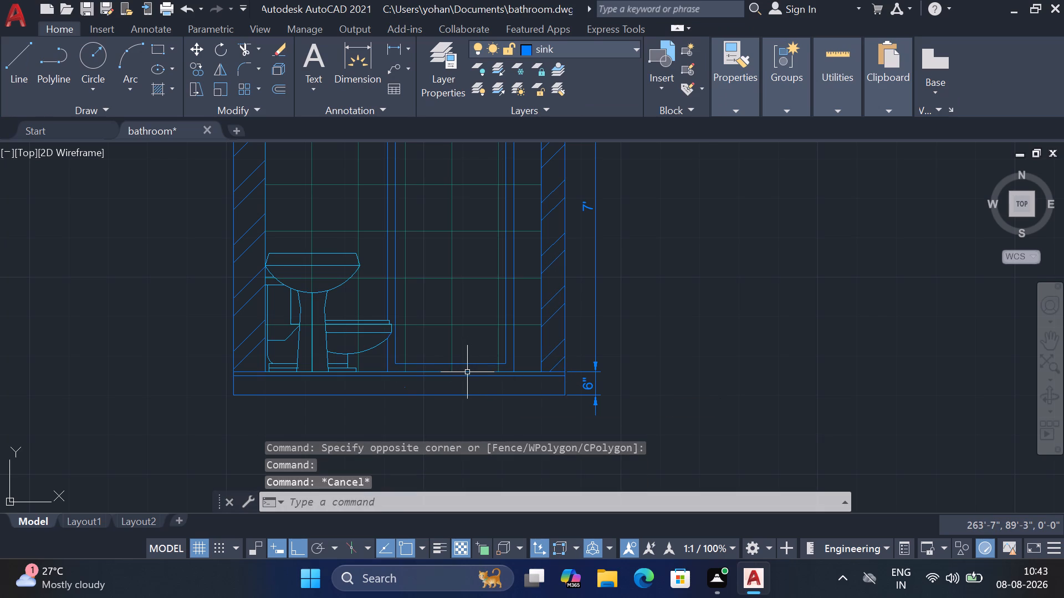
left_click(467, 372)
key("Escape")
Examine the hatched bathroom floor plan and the section's walls, tiles and slab.
scroll(546, 417, "down", 3)
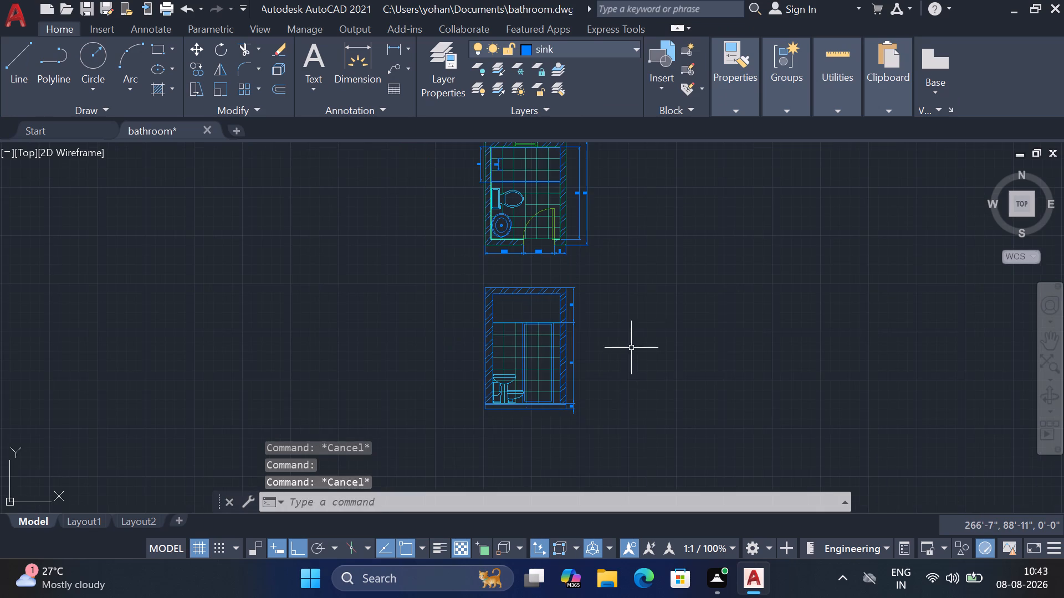
middle_click_drag(649, 315, 580, 354)
scroll(590, 337, "down", 1)
scroll(506, 224, "up", 2)
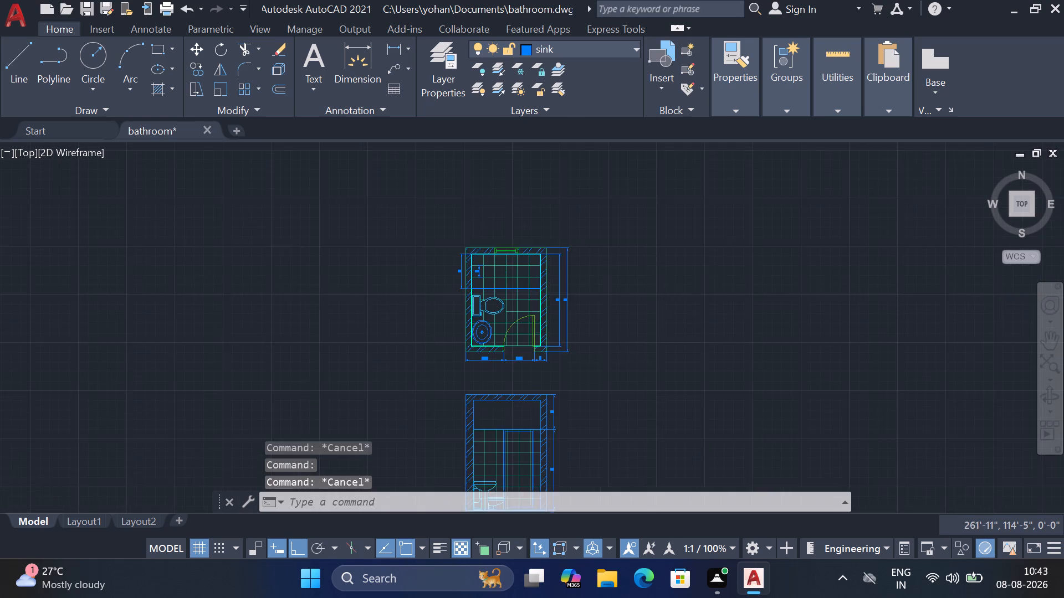
scroll(540, 318, "up", 2)
middle_click_drag(539, 309, 552, 240)
scroll(559, 226, "down", 3)
scroll(574, 259, "up", 2)
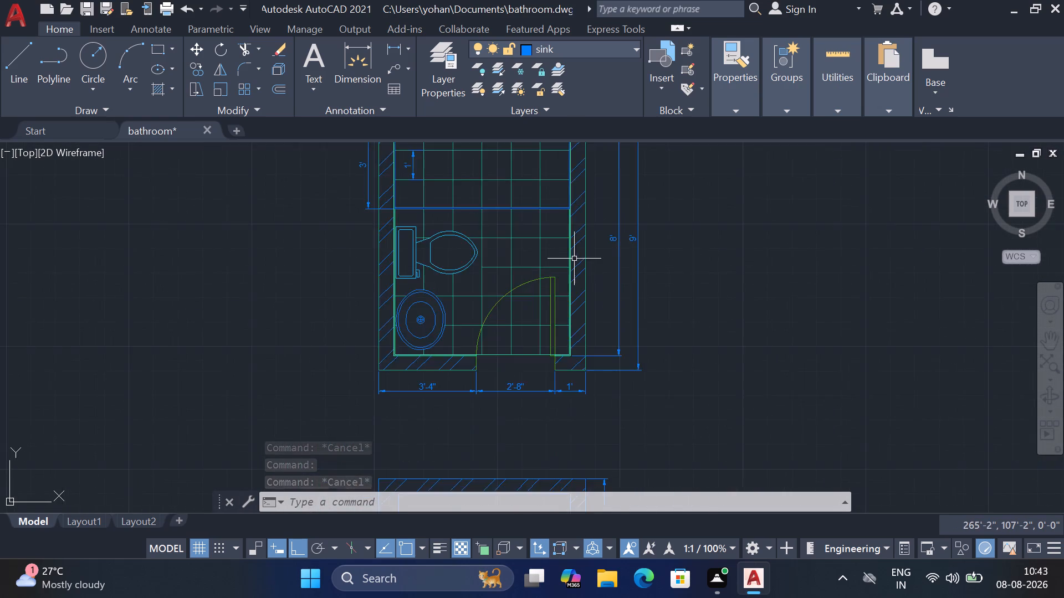
scroll(574, 259, "down", 1)
scroll(574, 259, "up", 2)
scroll(574, 260, "down", 2)
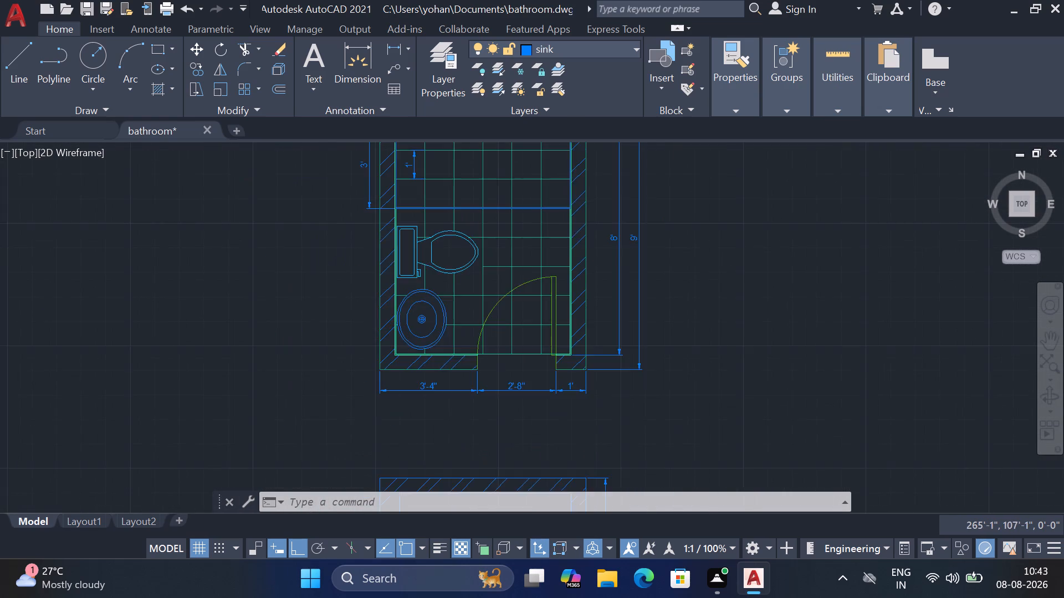
scroll(575, 265, "down", 1)
scroll(576, 274, "up", 2)
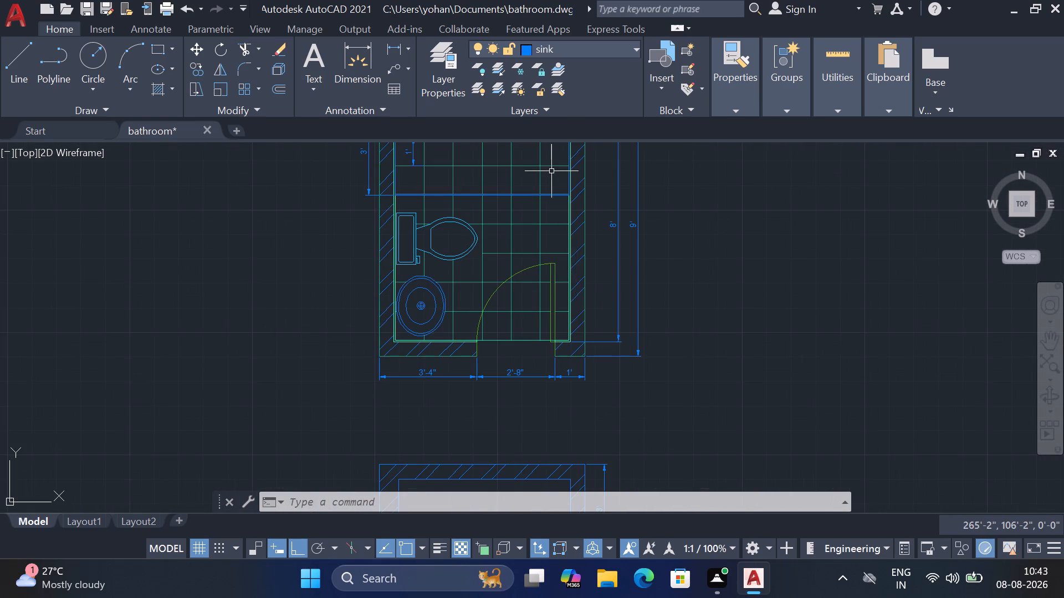
scroll(537, 179, "up", 3)
scroll(634, 240, "down", 3)
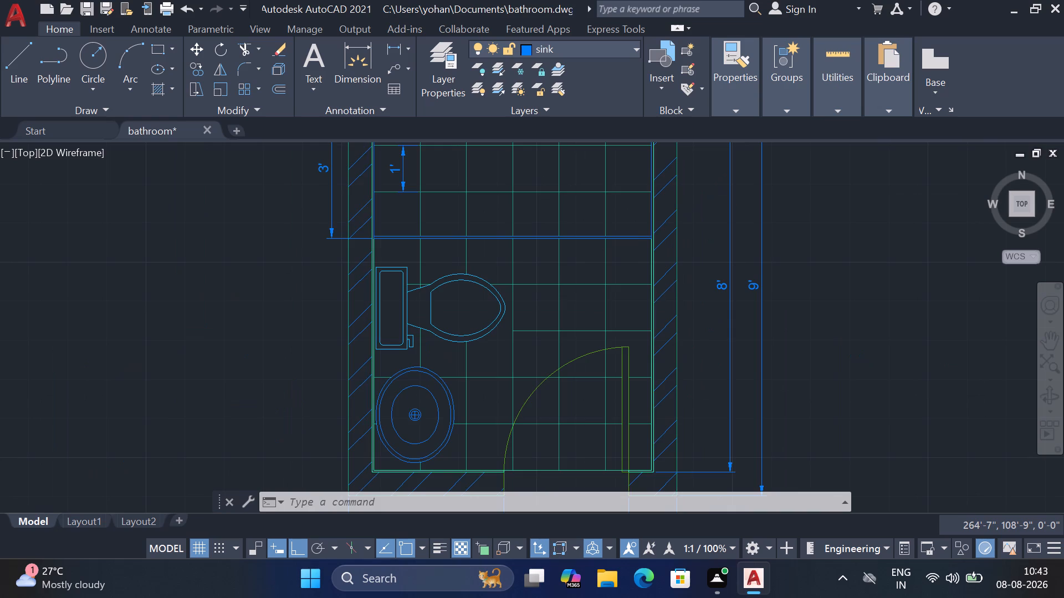
scroll(635, 241, "down", 4)
scroll(625, 282, "up", 4)
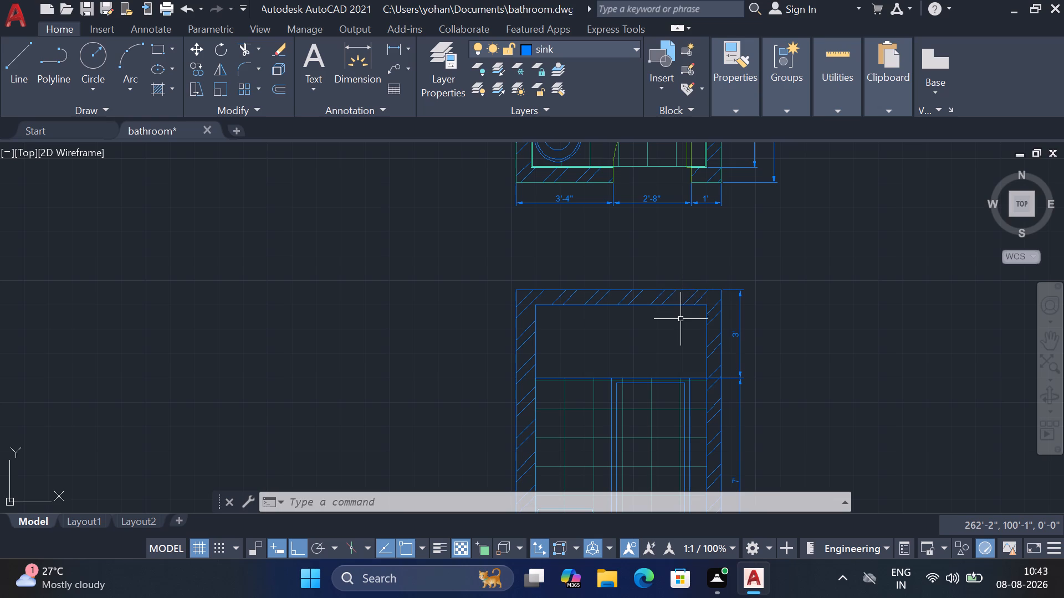
middle_click_drag(676, 336, 674, 231)
middle_click(674, 231)
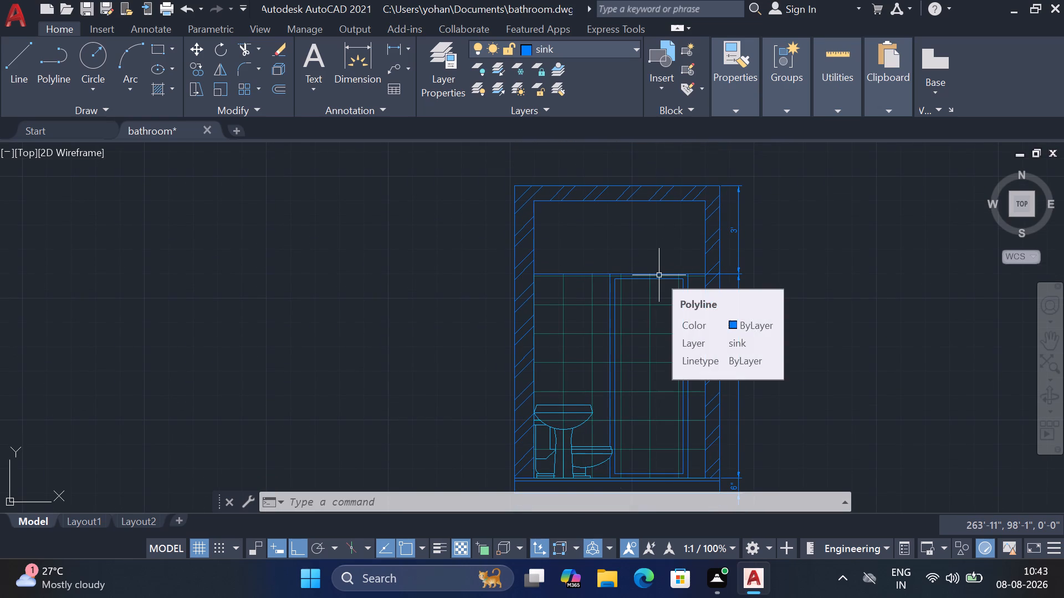
scroll(561, 287, "up", 3)
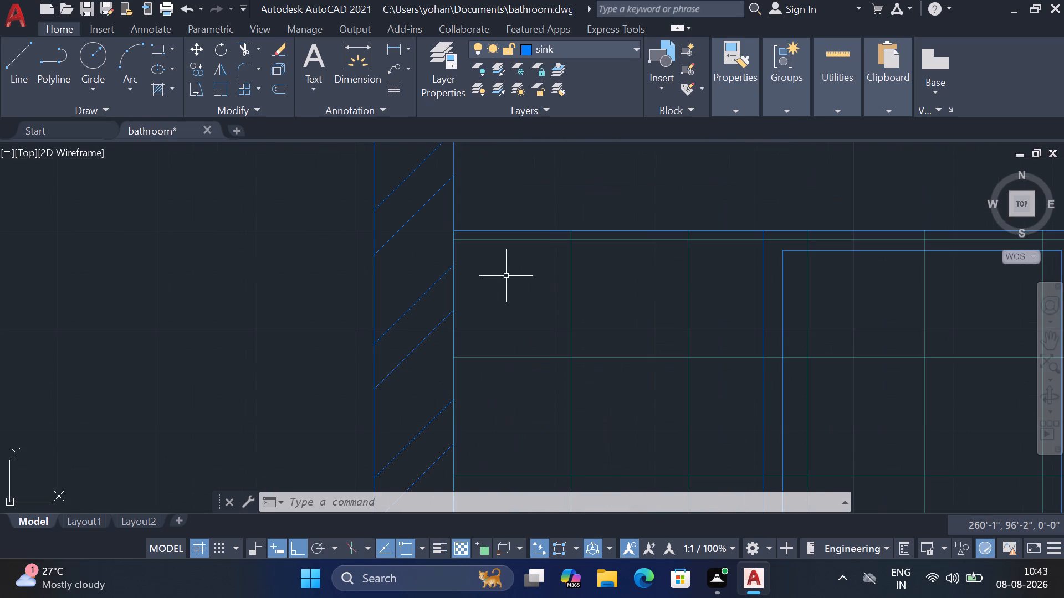
scroll(499, 277, "down", 2)
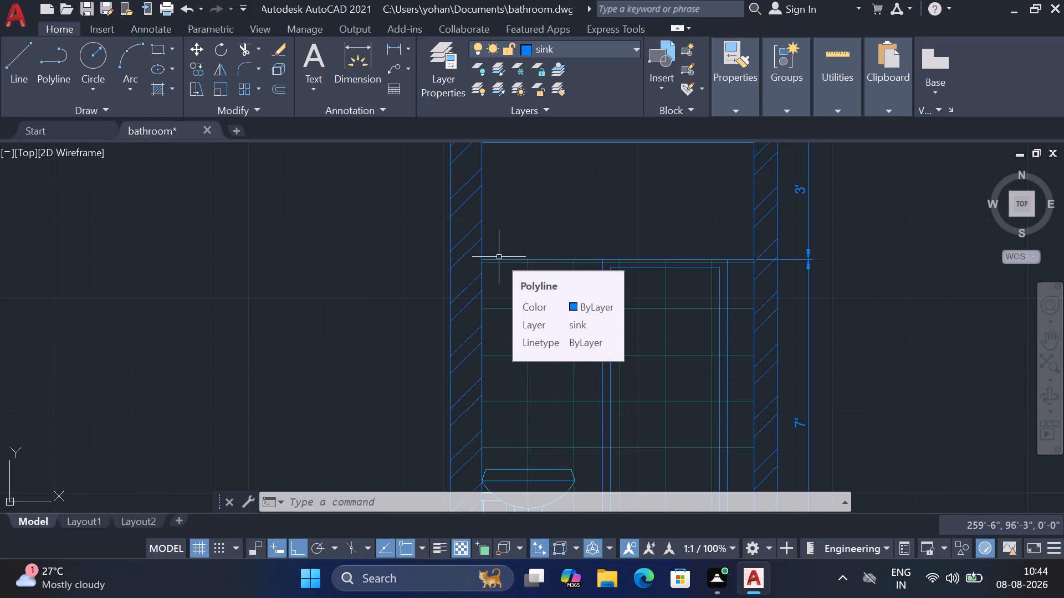
scroll(692, 241, "down", 1)
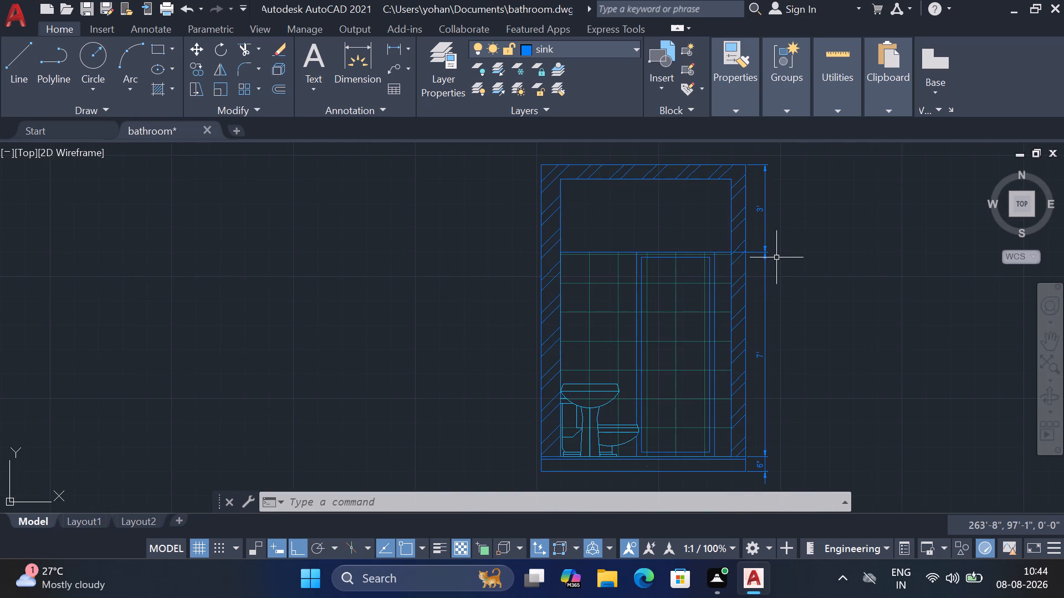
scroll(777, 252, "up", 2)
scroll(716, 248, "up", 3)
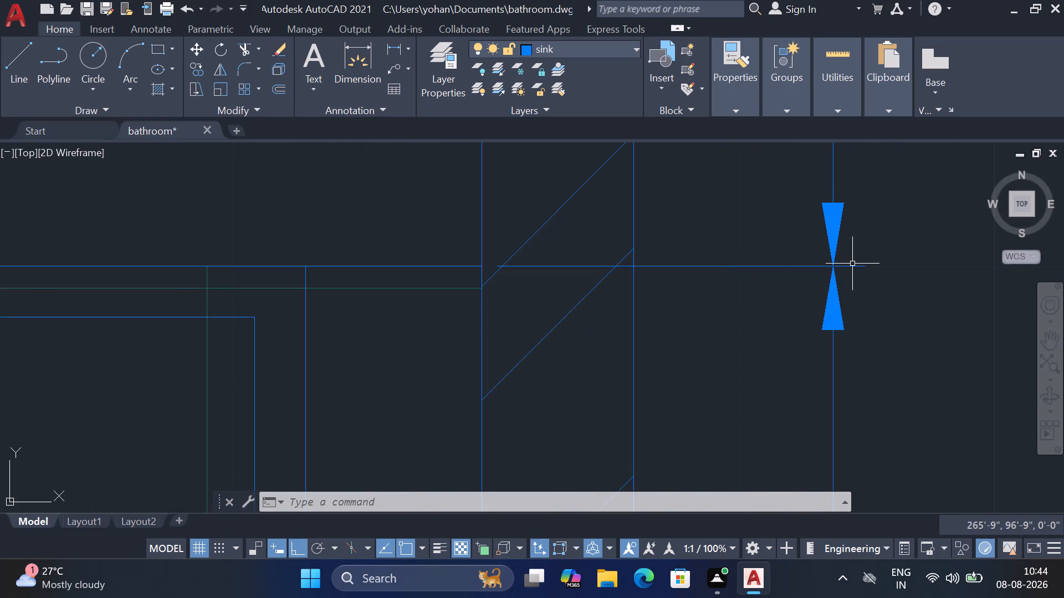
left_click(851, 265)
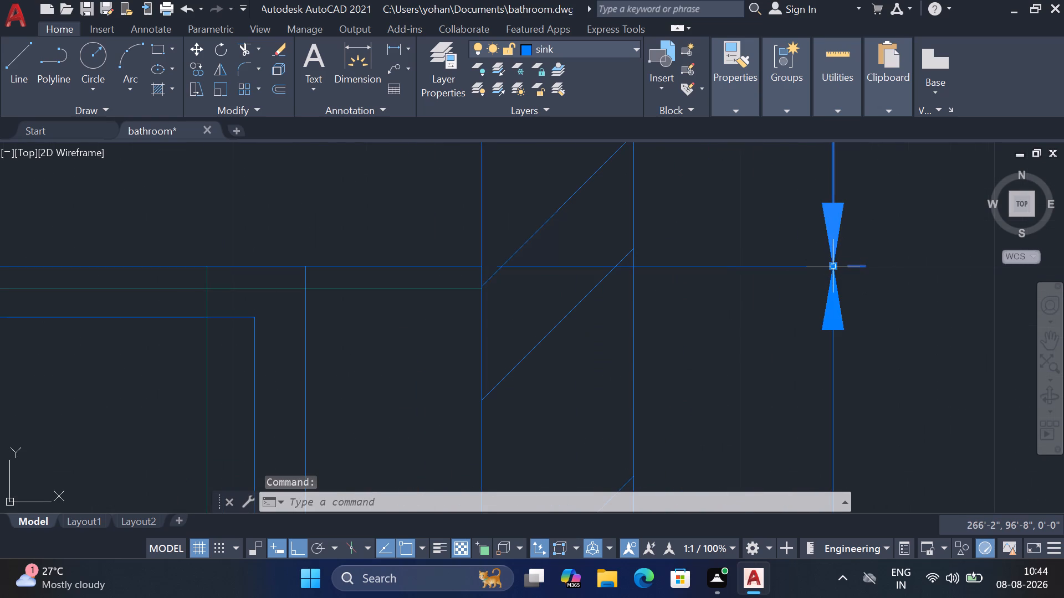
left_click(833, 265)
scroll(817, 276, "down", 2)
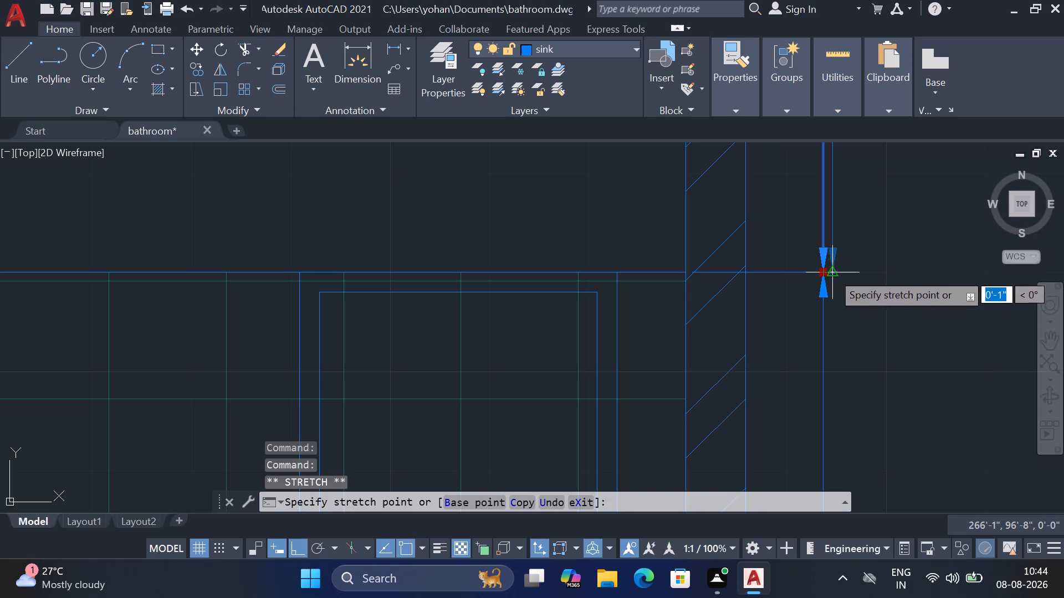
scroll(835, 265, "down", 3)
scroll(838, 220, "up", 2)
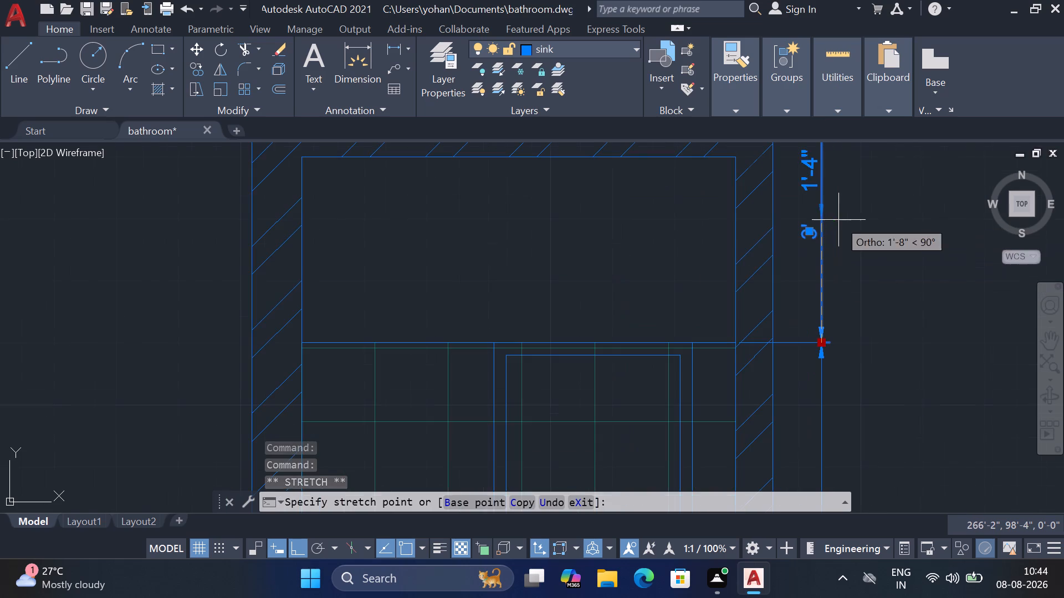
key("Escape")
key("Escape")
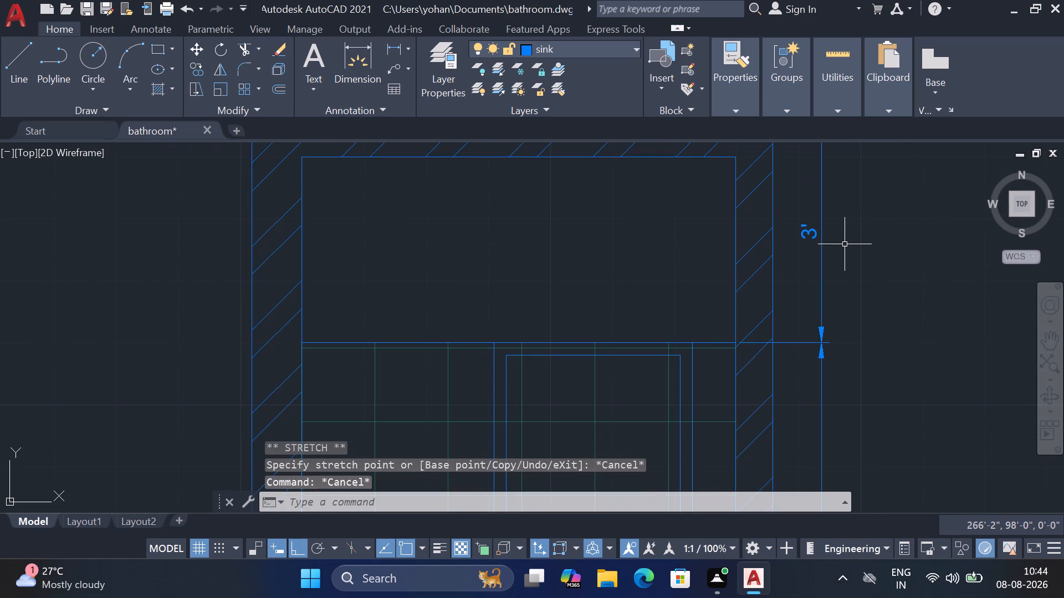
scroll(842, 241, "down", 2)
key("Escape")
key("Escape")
Switch to Layout1 and delete its existing viewport from the sheet.
middle_click_drag(883, 285, 784, 271)
scroll(751, 255, "down", 2)
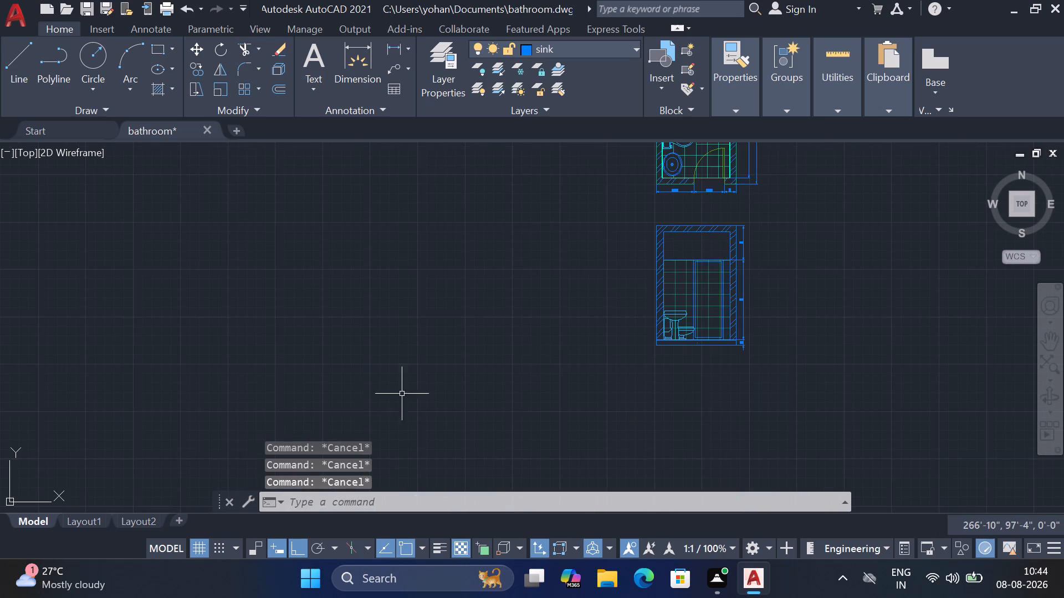
left_click(91, 521)
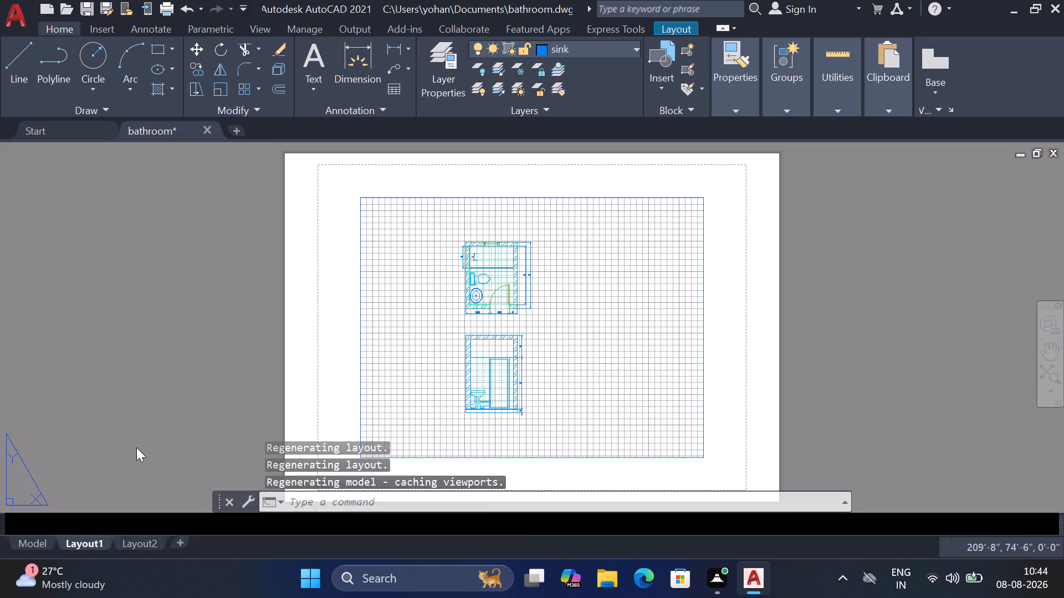
scroll(352, 248, "down", 1)
left_click_drag(294, 163, 294, 172)
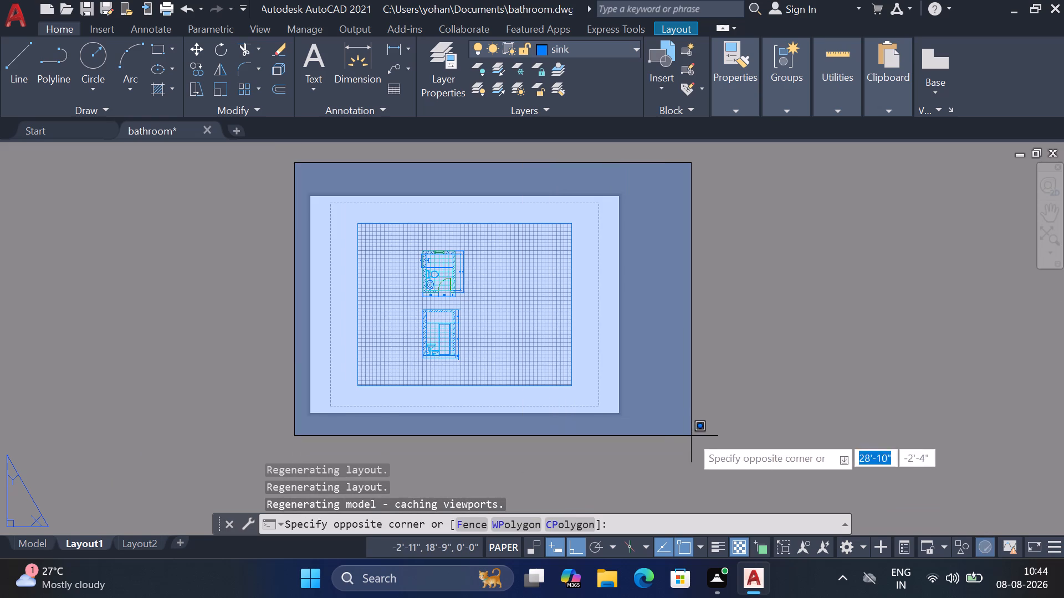
left_click(691, 436)
key("Delete")
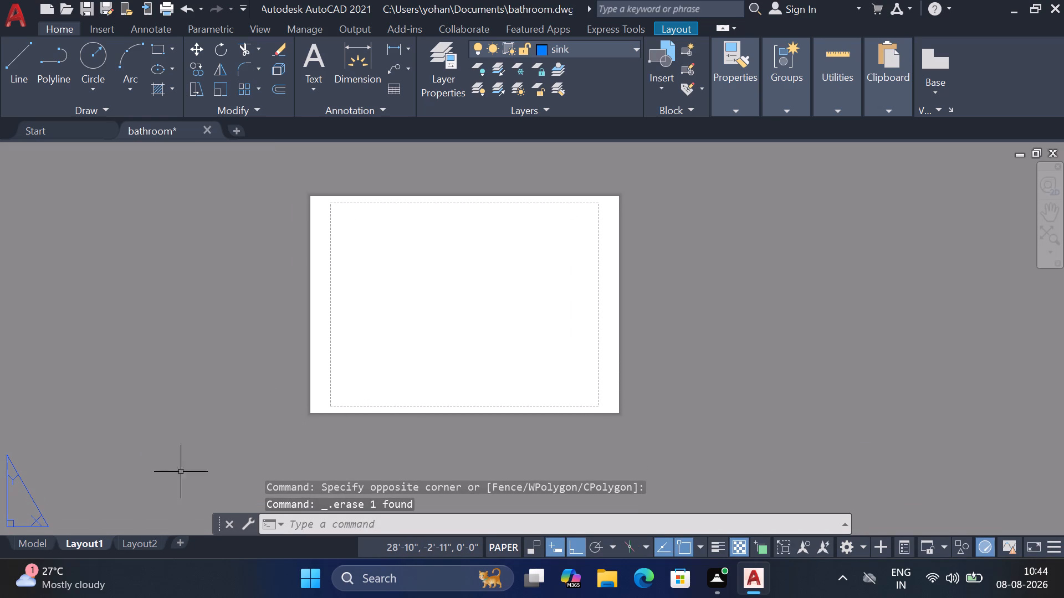
Modify Layout1's page setup to use the DWG To PDF.pc3 plotter in portrait orientation, and preview the sheet.
right_click(91, 545)
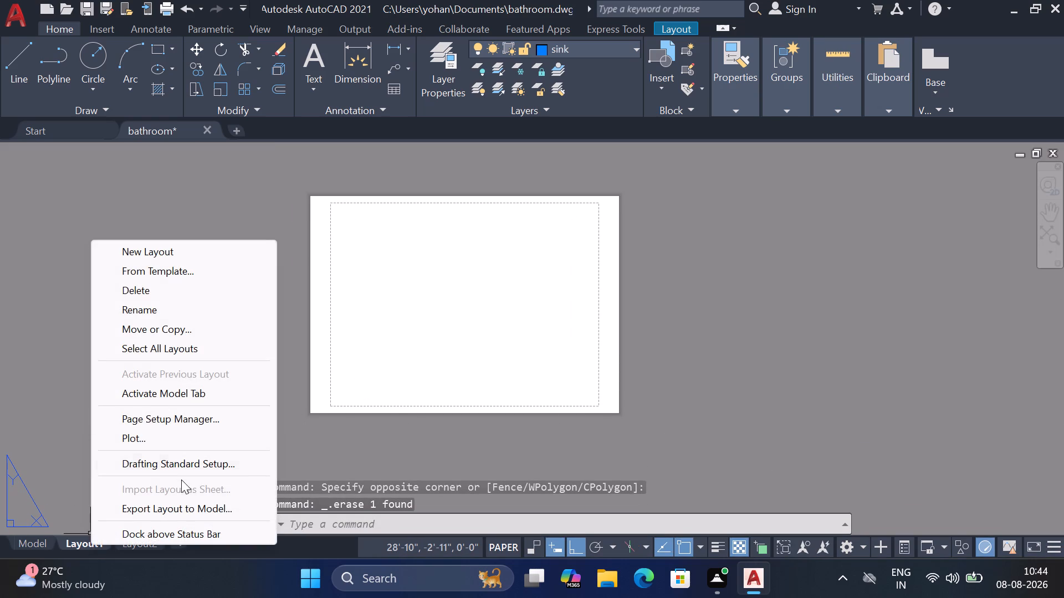
left_click(186, 413)
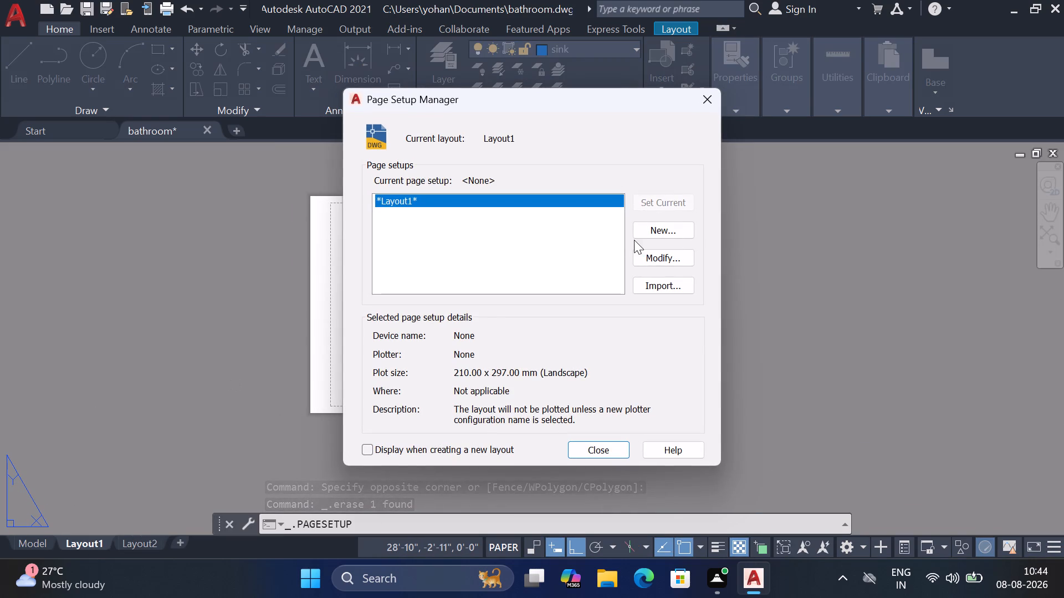
left_click(679, 260)
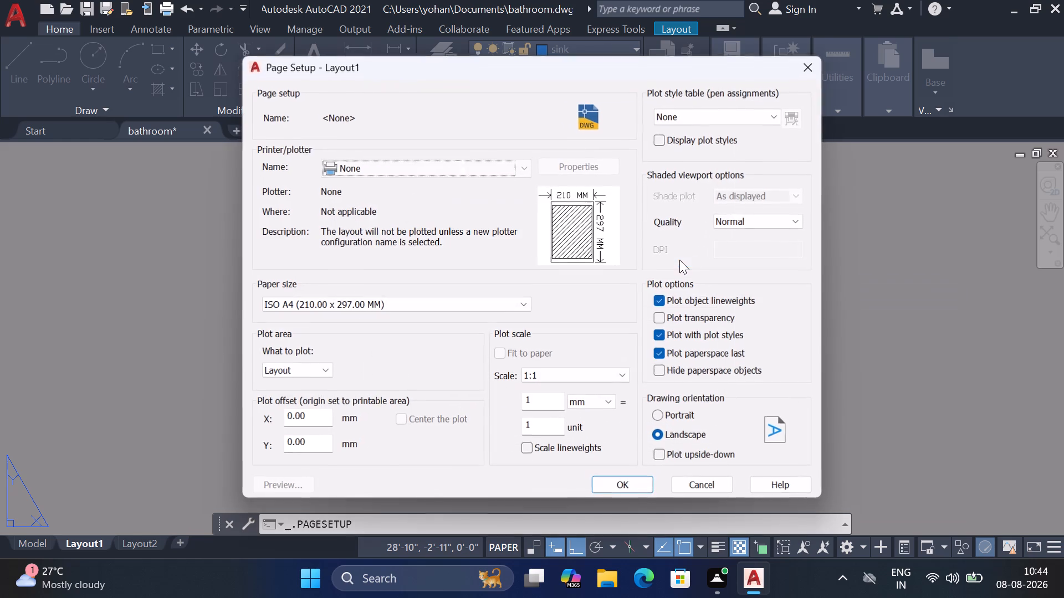
left_click(518, 168)
left_click(380, 326)
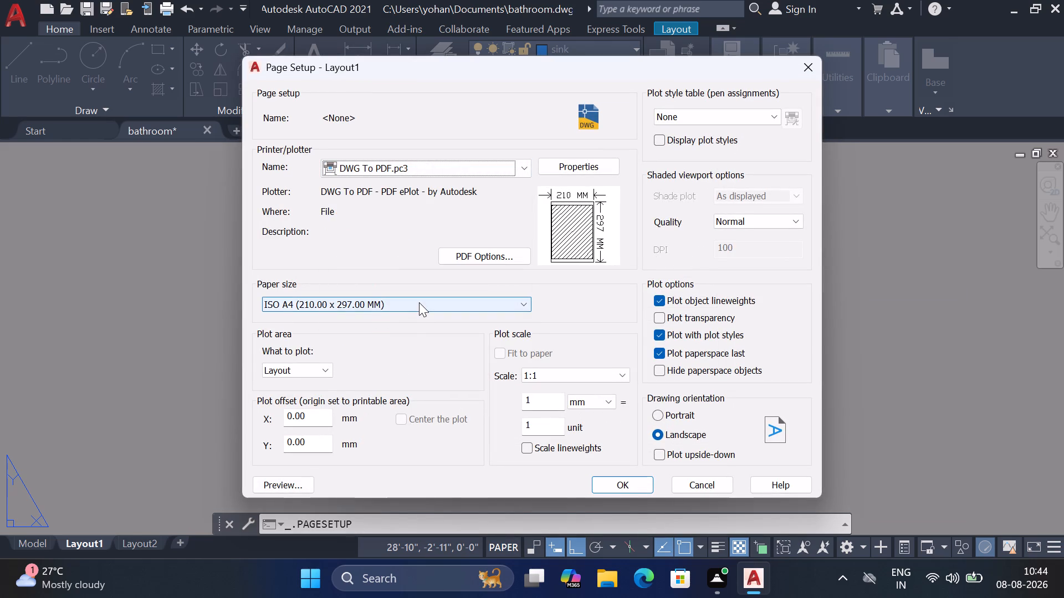
left_click(660, 416)
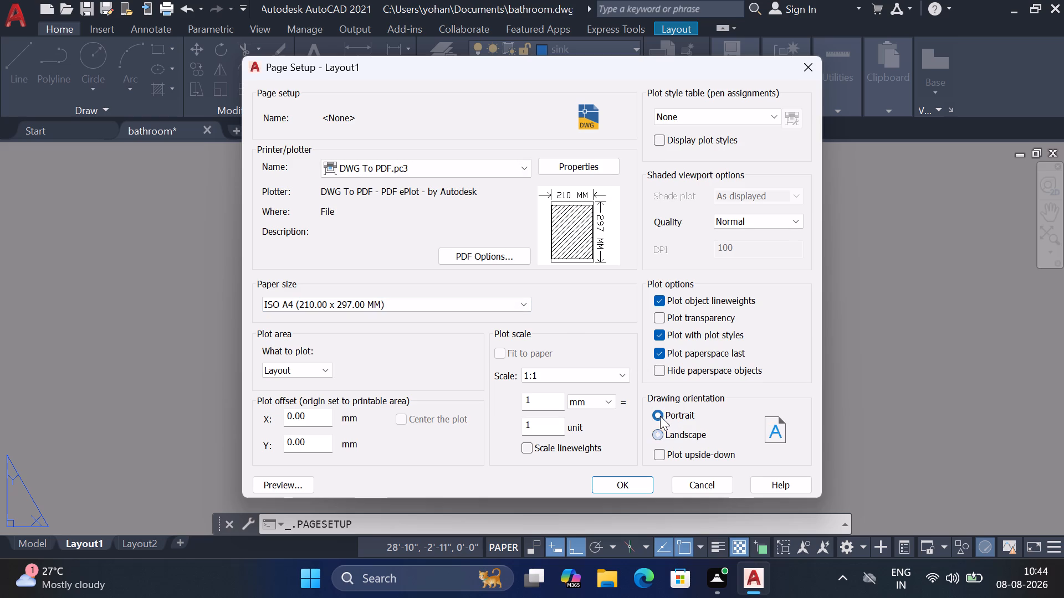
left_click(278, 483)
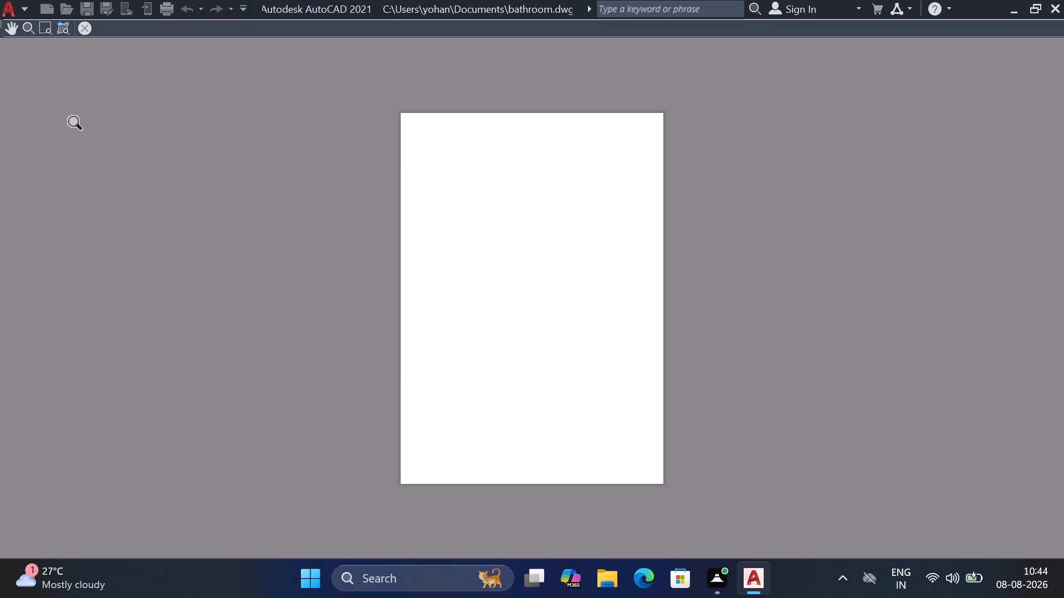
left_click(90, 26)
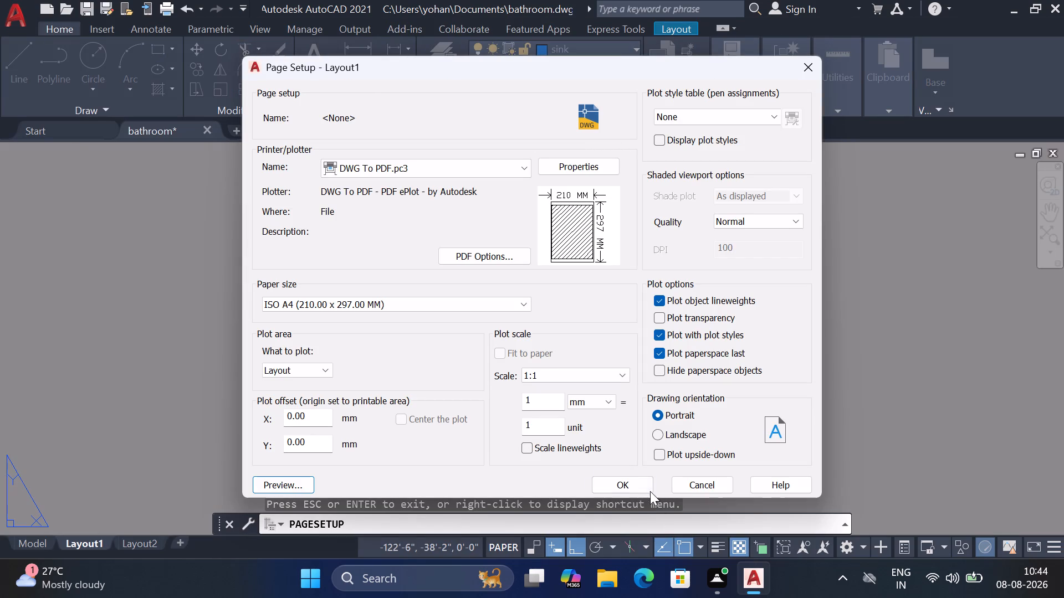
left_click(636, 486)
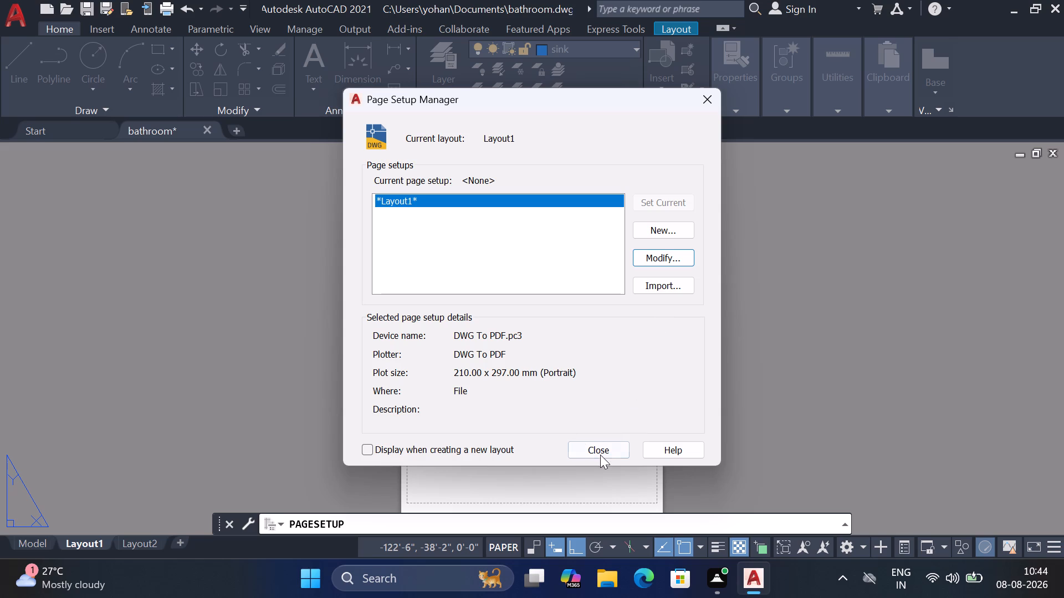
left_click(603, 456)
Change the paper size in Layout1's page setup to ISO full bleed A4 (210.00 x 297.00 MM).
scroll(596, 328, "down", 1)
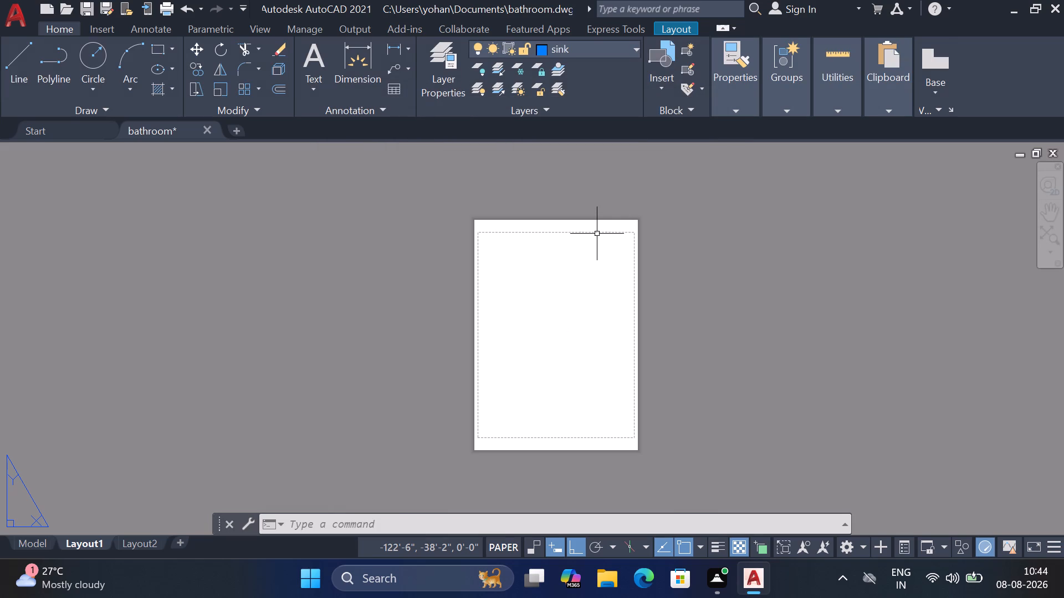
left_click(597, 233)
left_click(576, 243)
key("space")
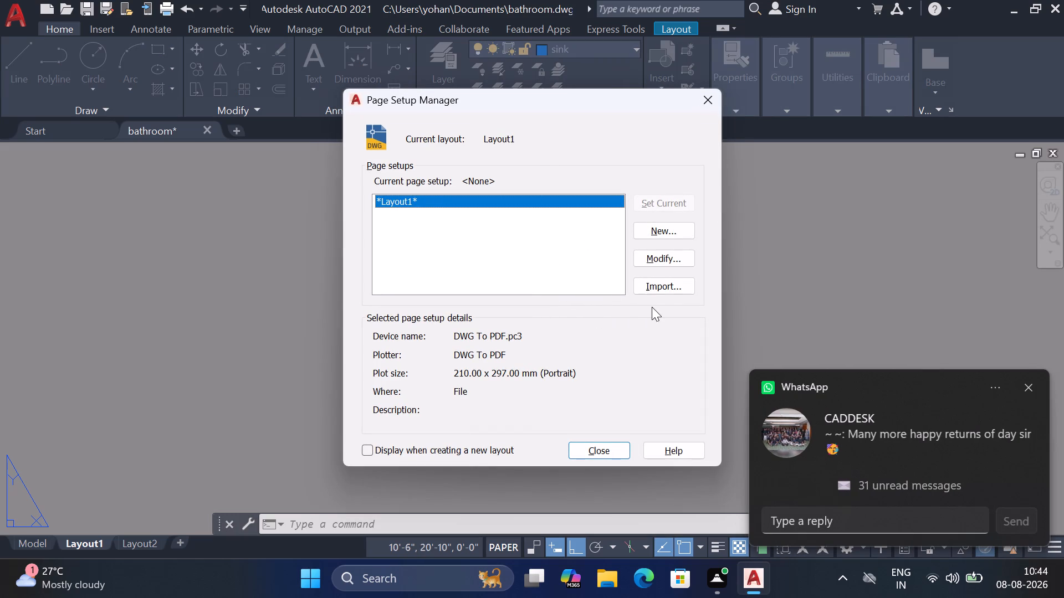
left_click(669, 255)
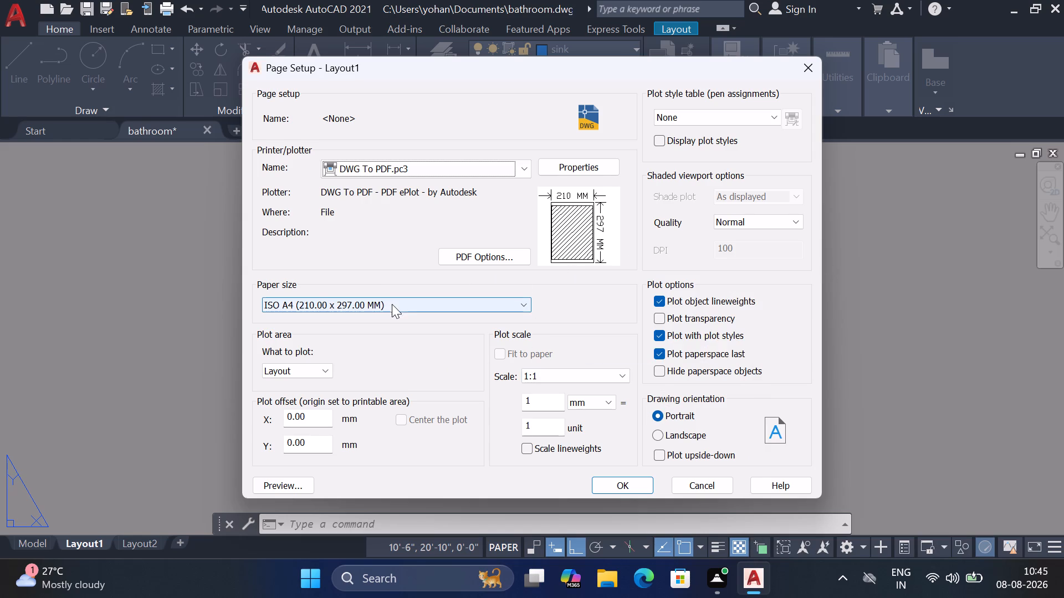
left_click(410, 305)
scroll(392, 217, "up", 16)
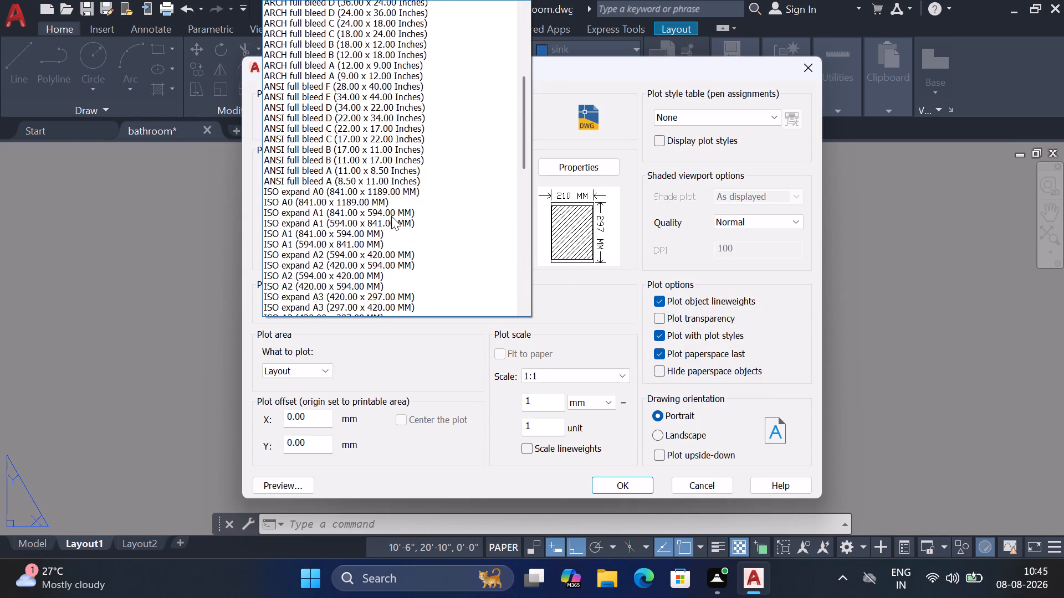
scroll(391, 216, "up", 8)
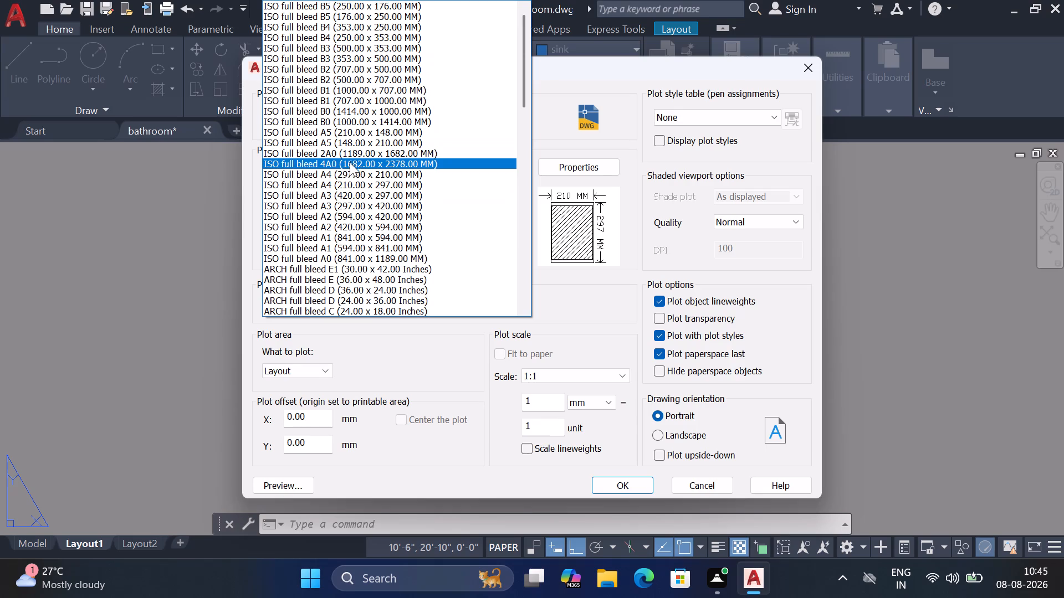
left_click(350, 171)
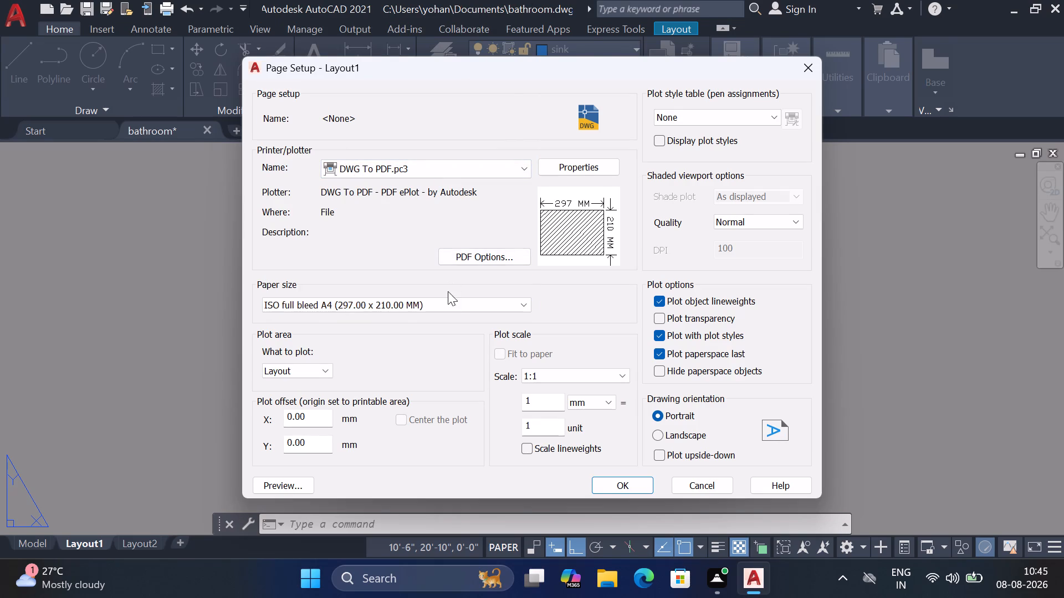
left_click(445, 301)
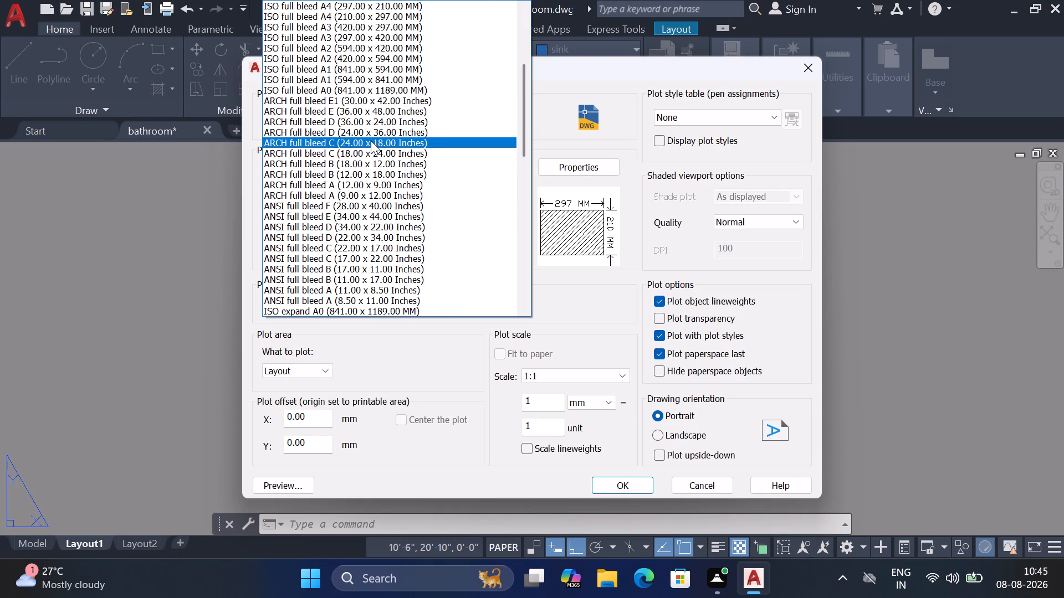
scroll(351, 71, "up", 1)
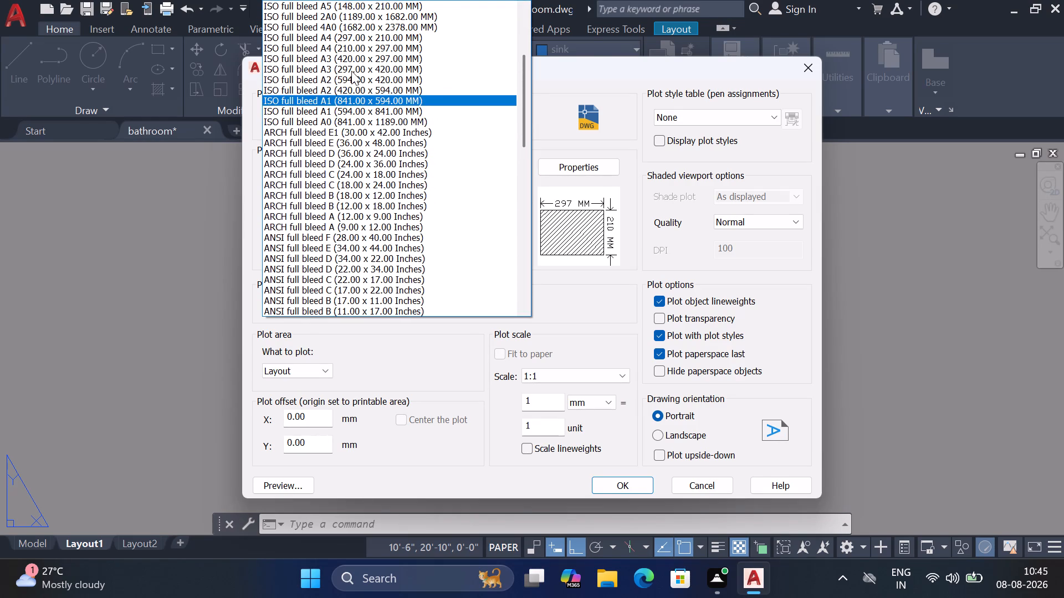
left_click(347, 45)
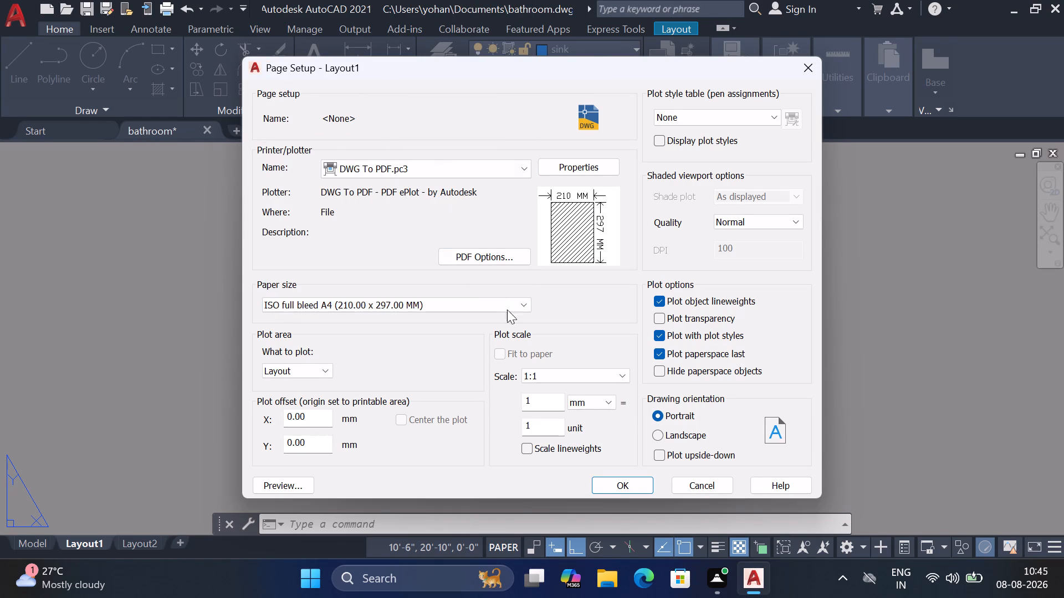
left_click(618, 487)
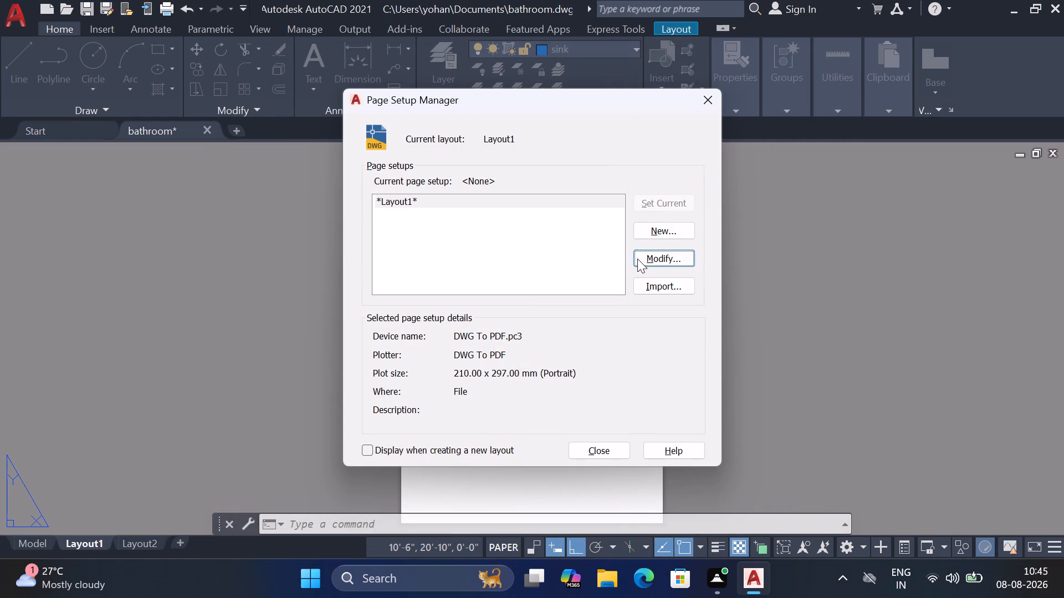
left_click(600, 453)
Draw a rectangle on the layout from 0,0, 297 units wide and 210 units high.
scroll(531, 180, "down", 1)
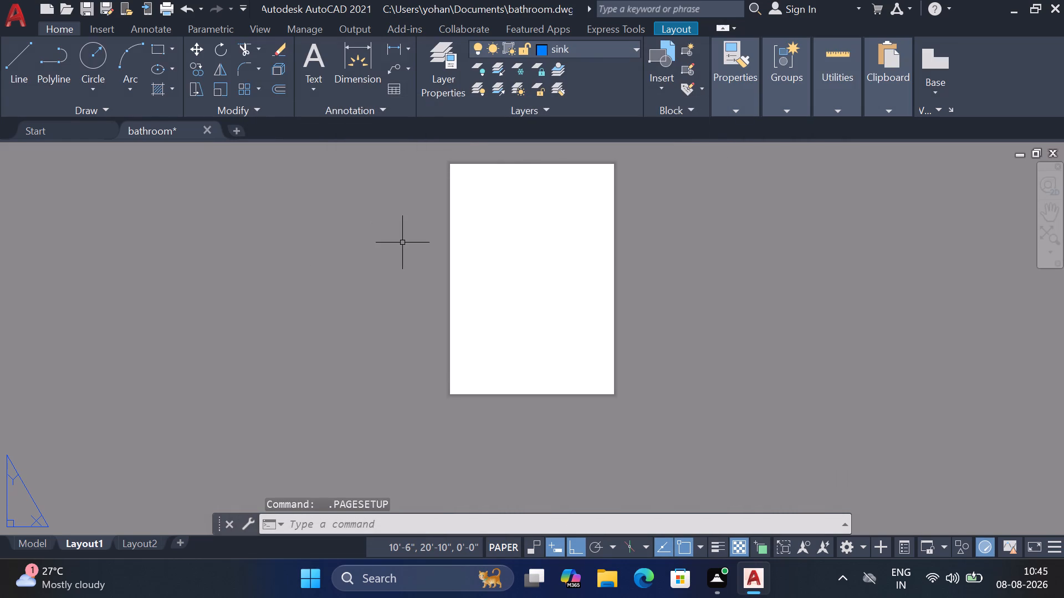
type("rec")
key("space")
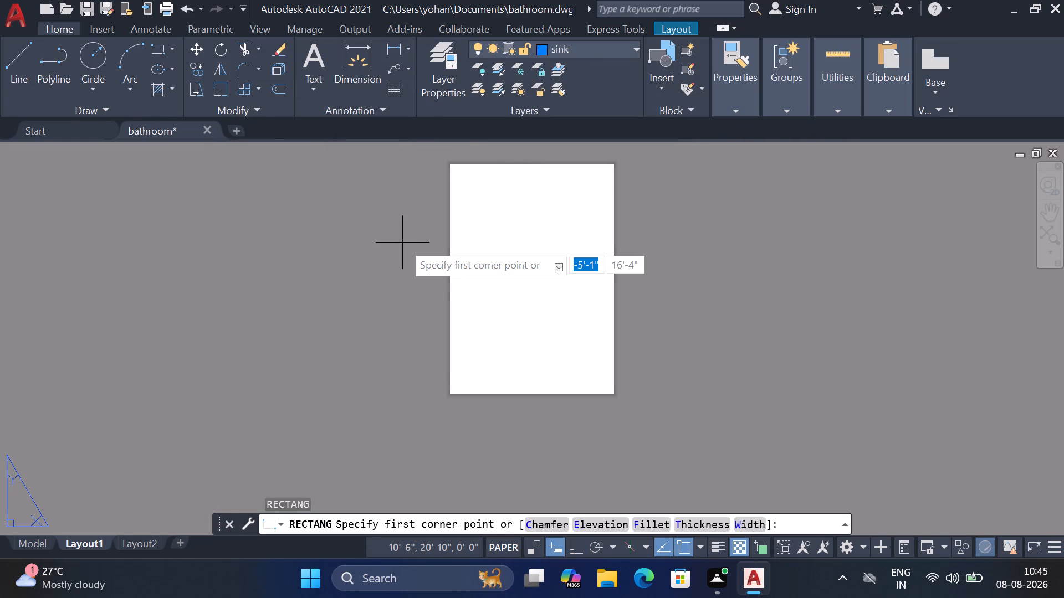
type("0,")
key("0")
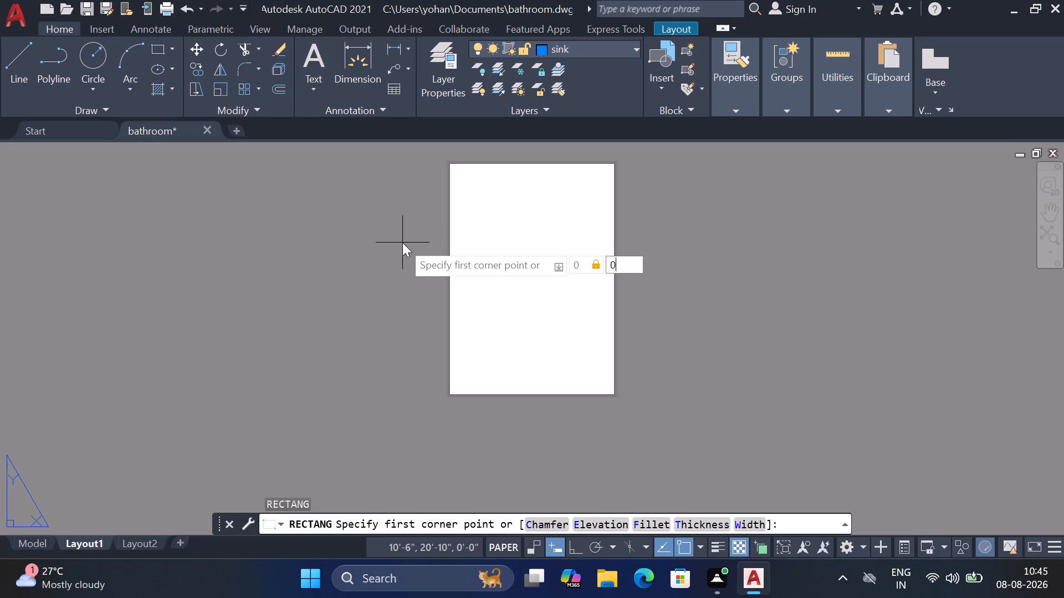
key("Return")
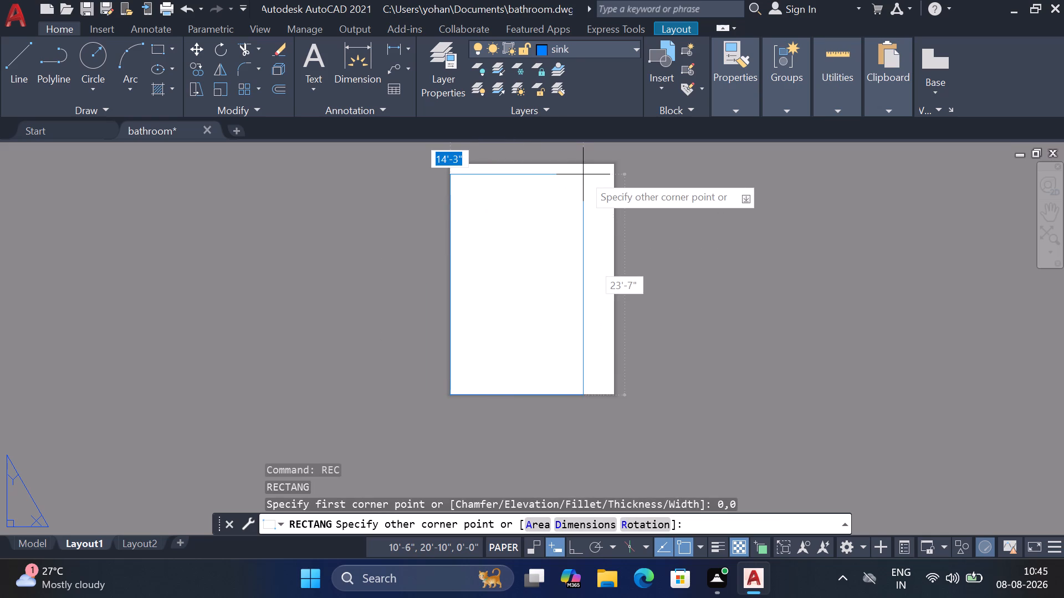
type("297")
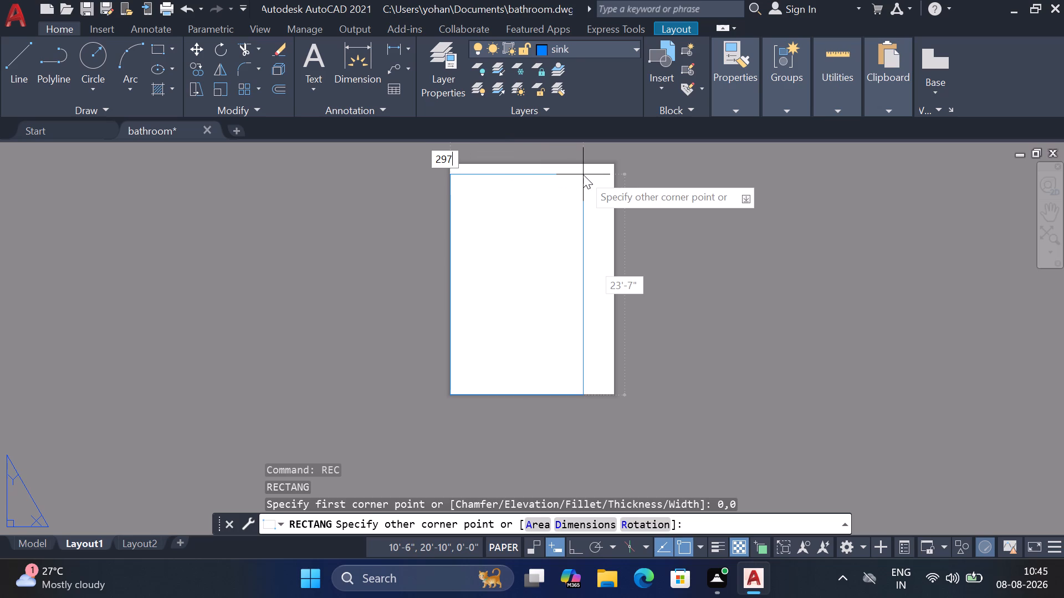
key("comma")
type("210")
key("Return")
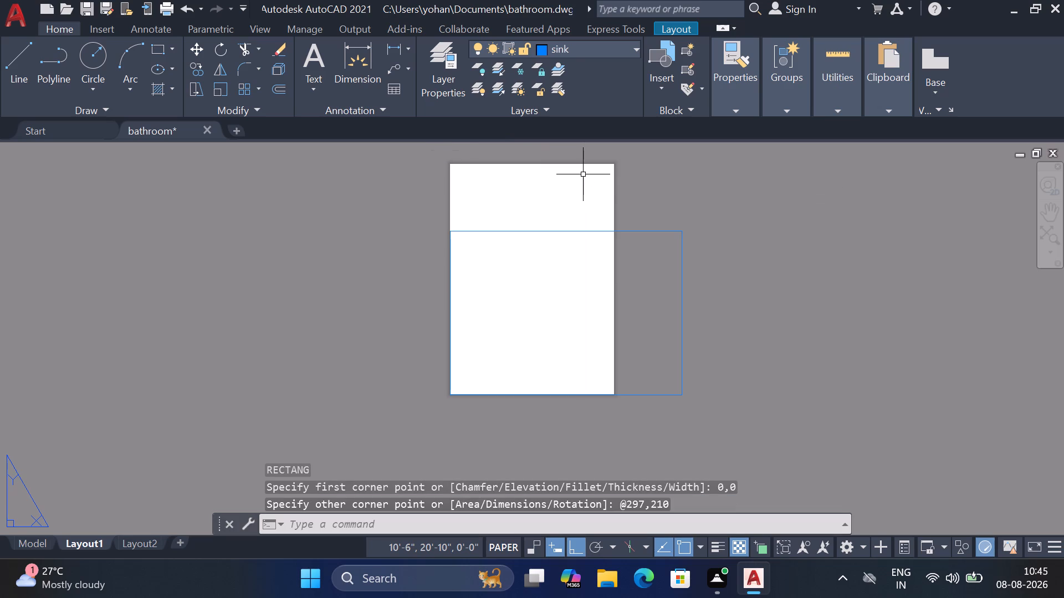
type("210")
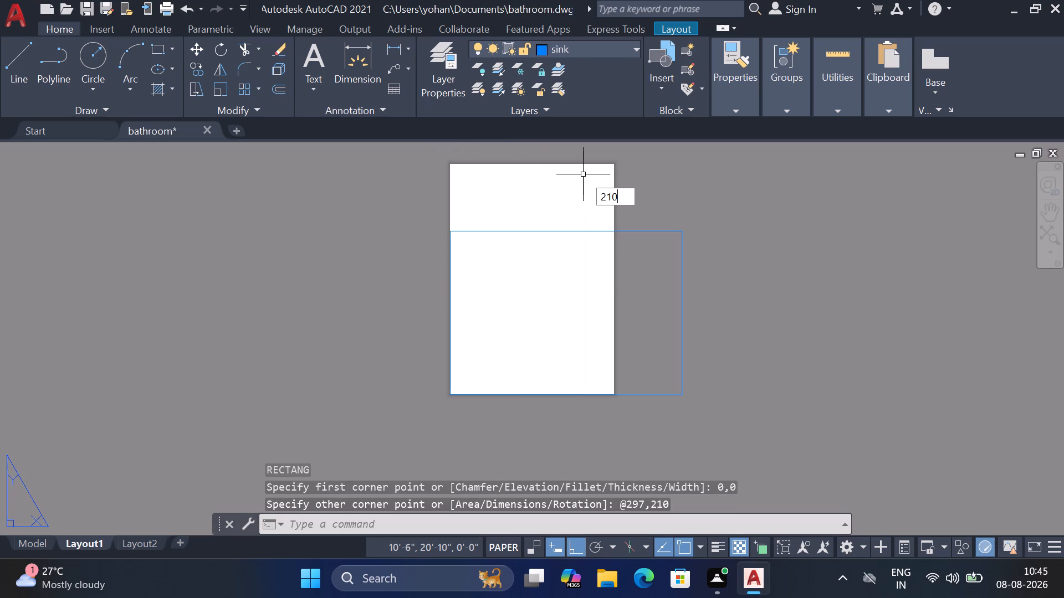
key("Escape")
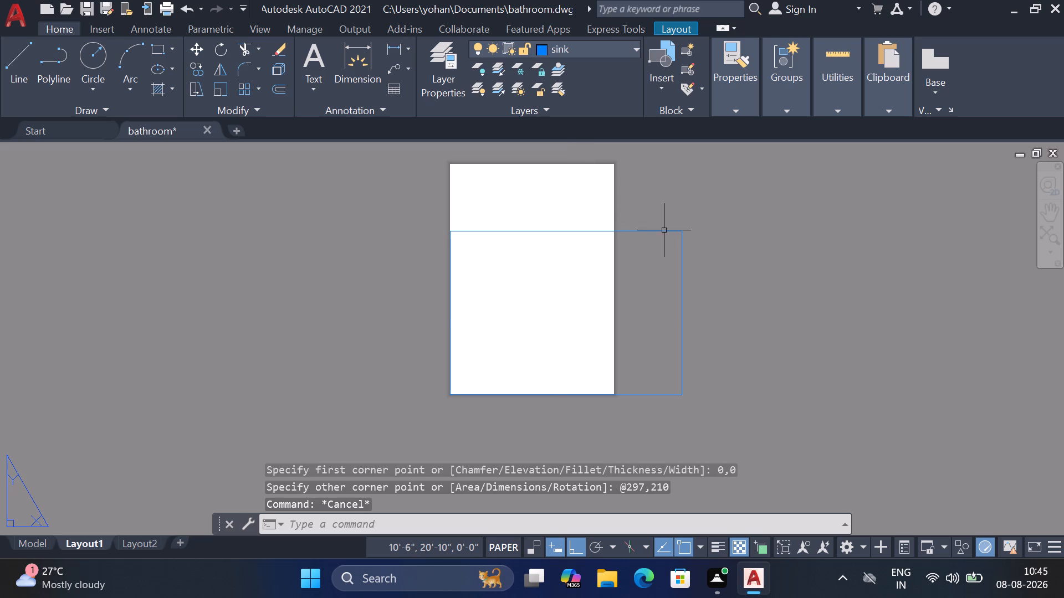
Rotate the rectangle 90° counterclockwise about its lower-left corner at the sheet's origin.
left_click(665, 233)
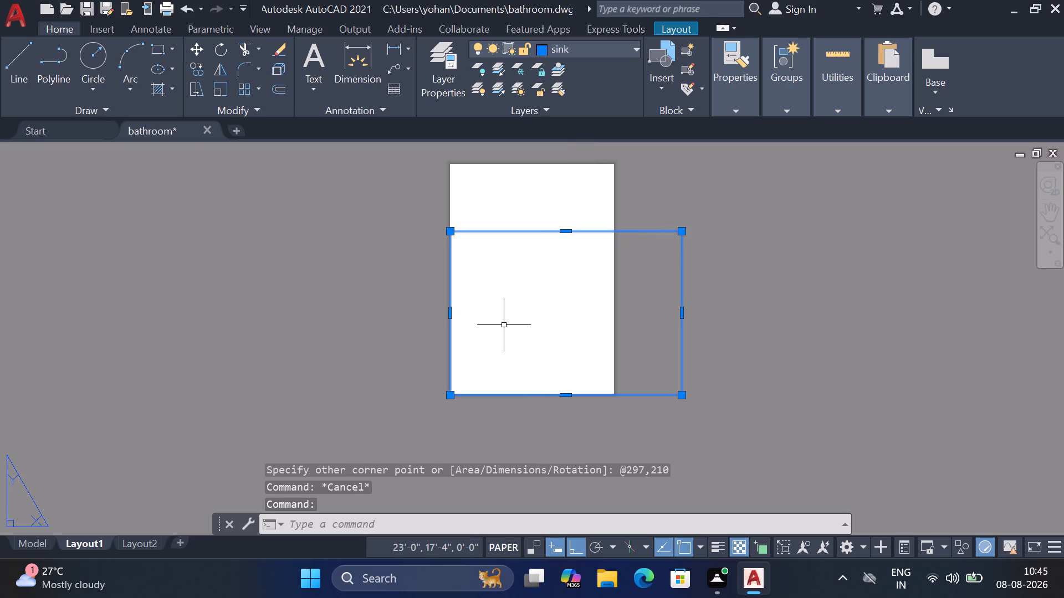
key("r")
key("e")
key("BackSpace")
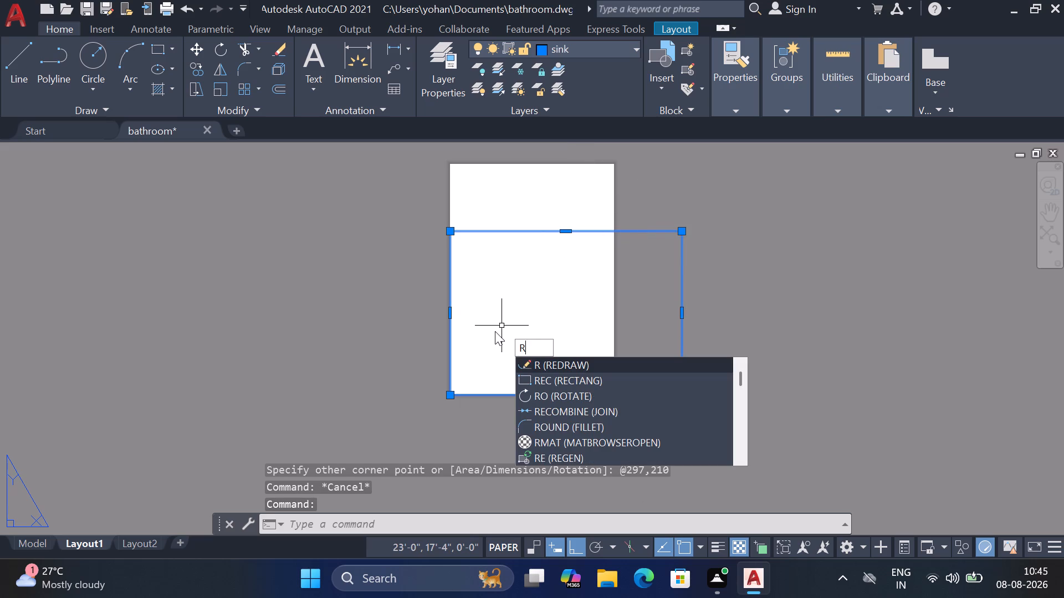
type("o")
key("space")
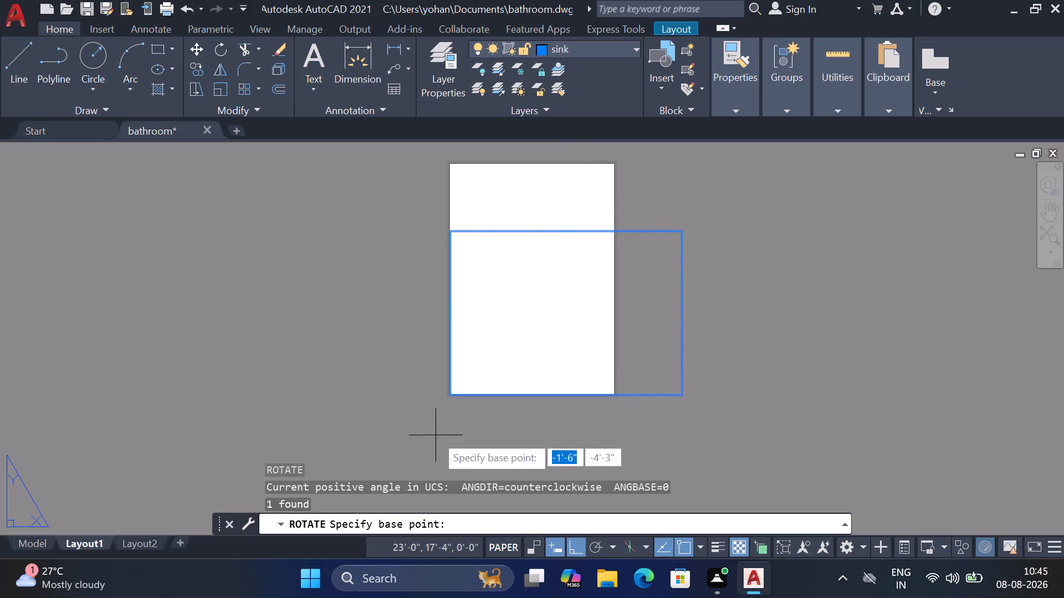
left_click(451, 393)
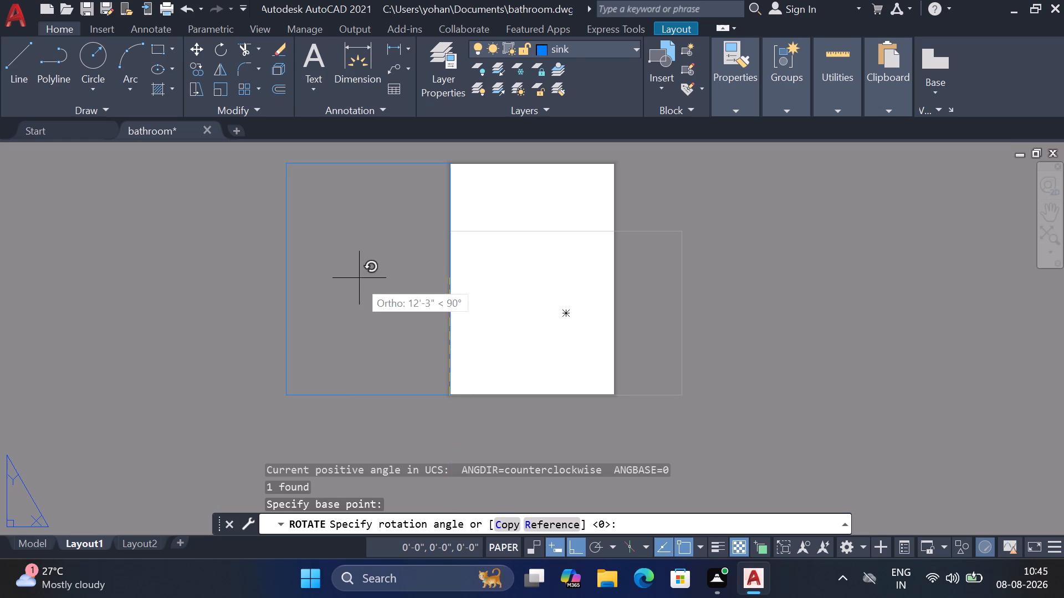
left_click(359, 267)
Move the rotated rectangle by its lower-left corner onto the sheet's lower-left corner so it frames the page.
left_click(308, 389)
left_click(268, 405)
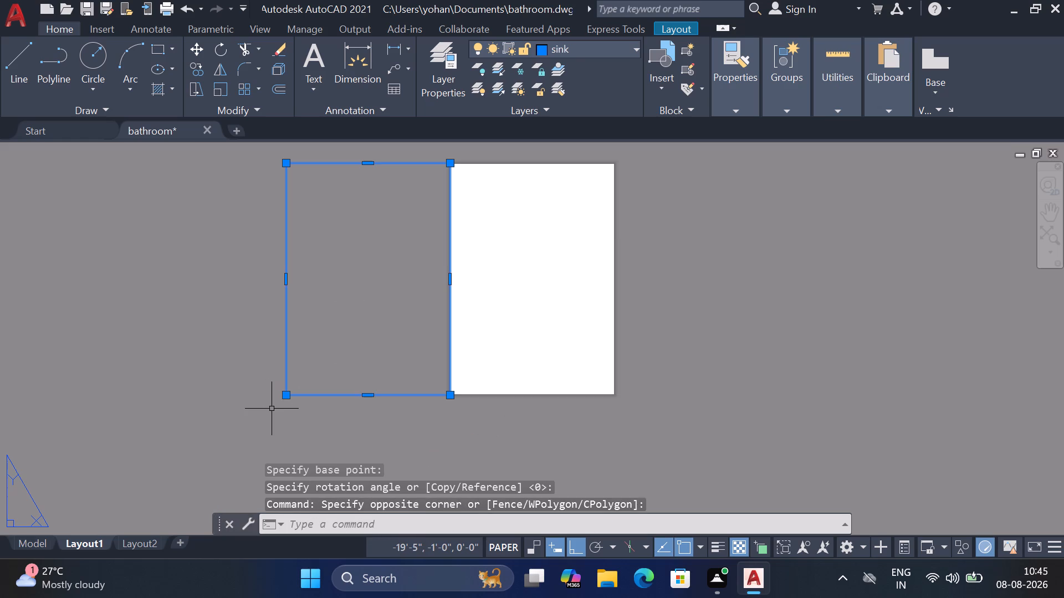
key("m")
key("space")
left_click(280, 399)
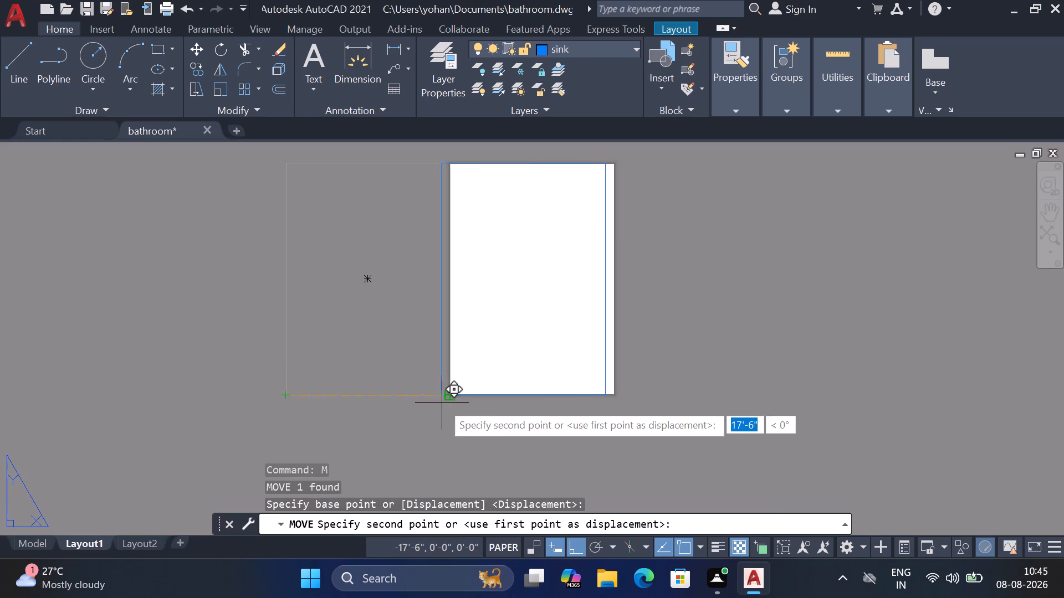
left_click(447, 394)
Offset the sheet's frame rectangle 10" inward.
scroll(534, 389, "down", 1)
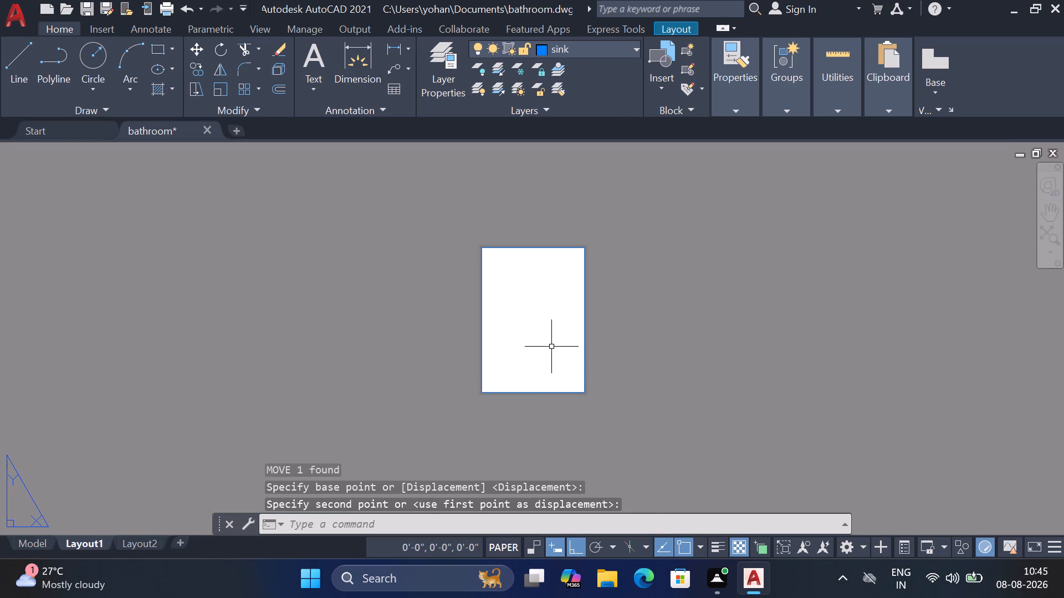
key("o")
key("Return")
type("10\"")
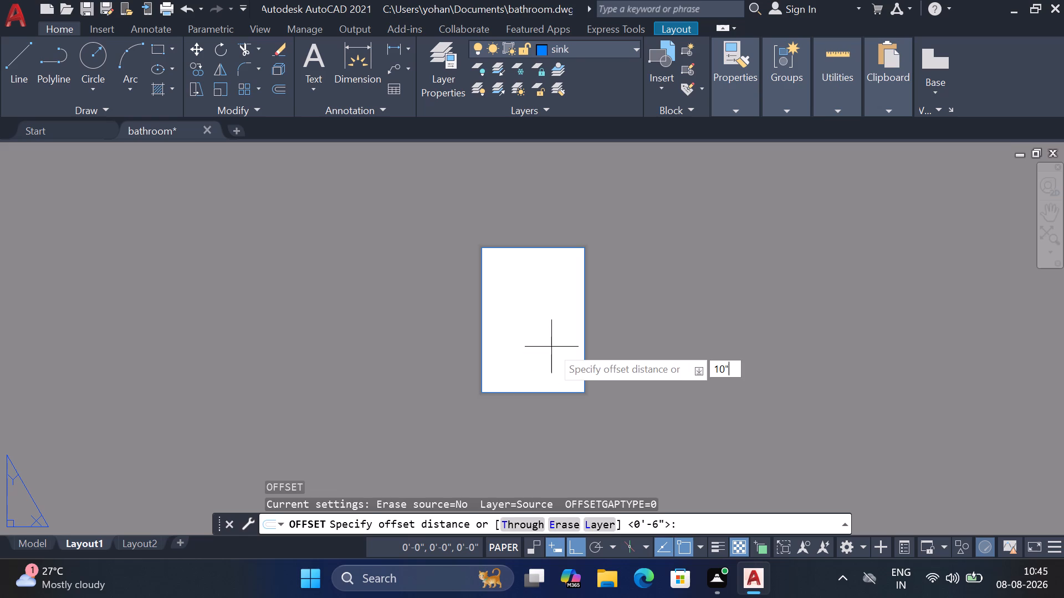
key("Return")
left_click(572, 249)
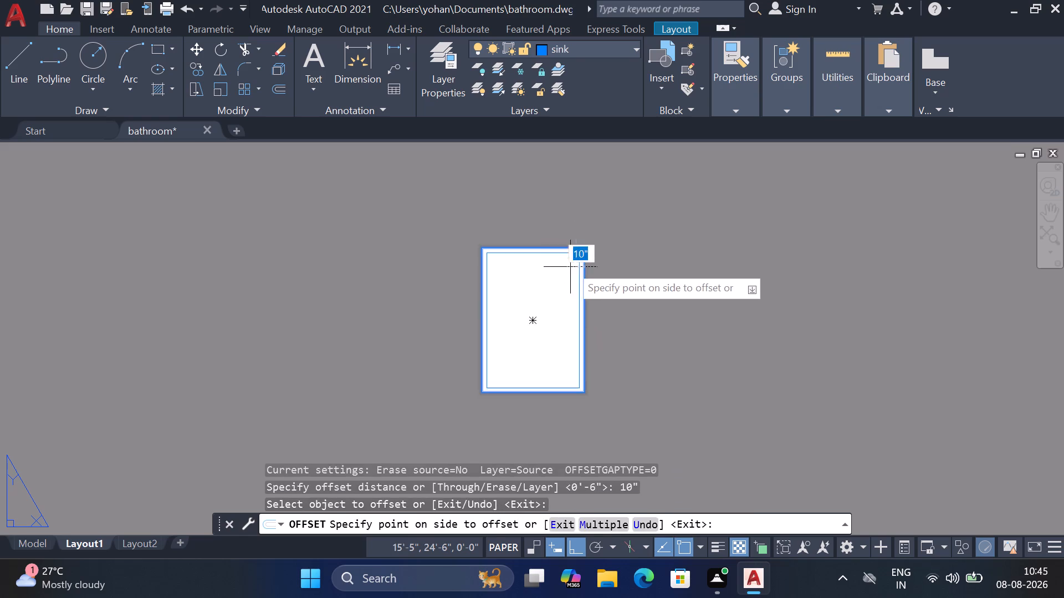
left_click(567, 275)
scroll(581, 246, "up", 3)
key("Escape")
Delete the outer rectangle that follows the sheet edge.
left_click(591, 249)
left_click(587, 255)
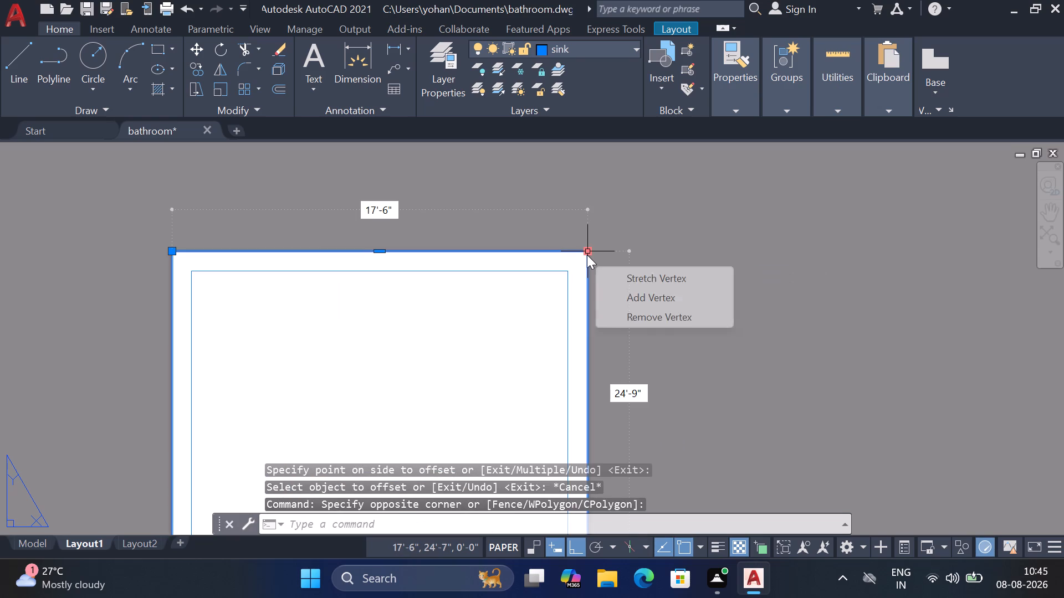
key("Delete")
key("Delete")
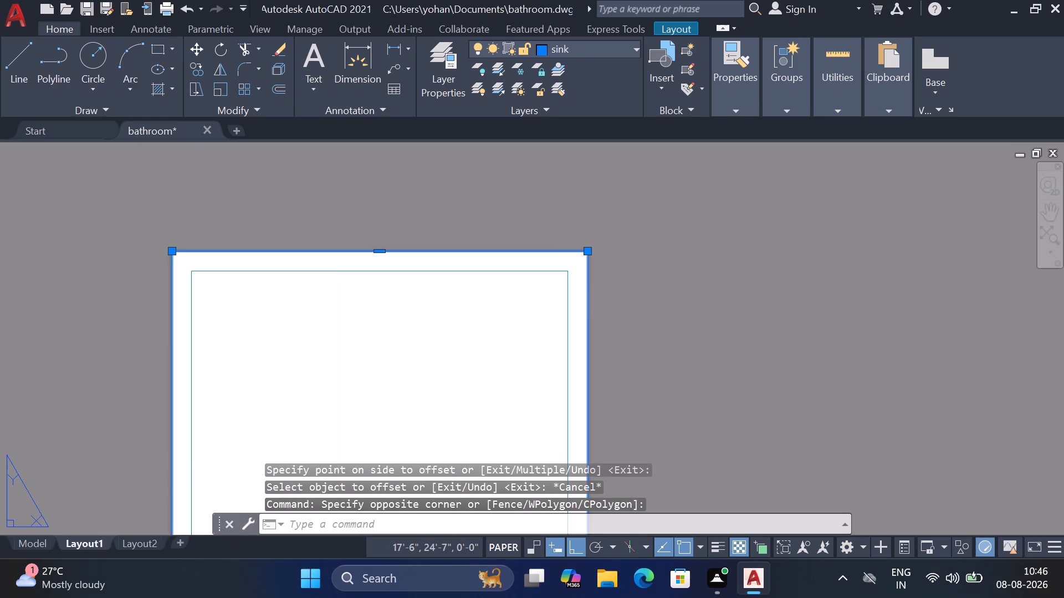
Draw a horizontal line between the midpoints of the border's two long sides, dividing the sheet in half.
scroll(474, 188, "down", 2)
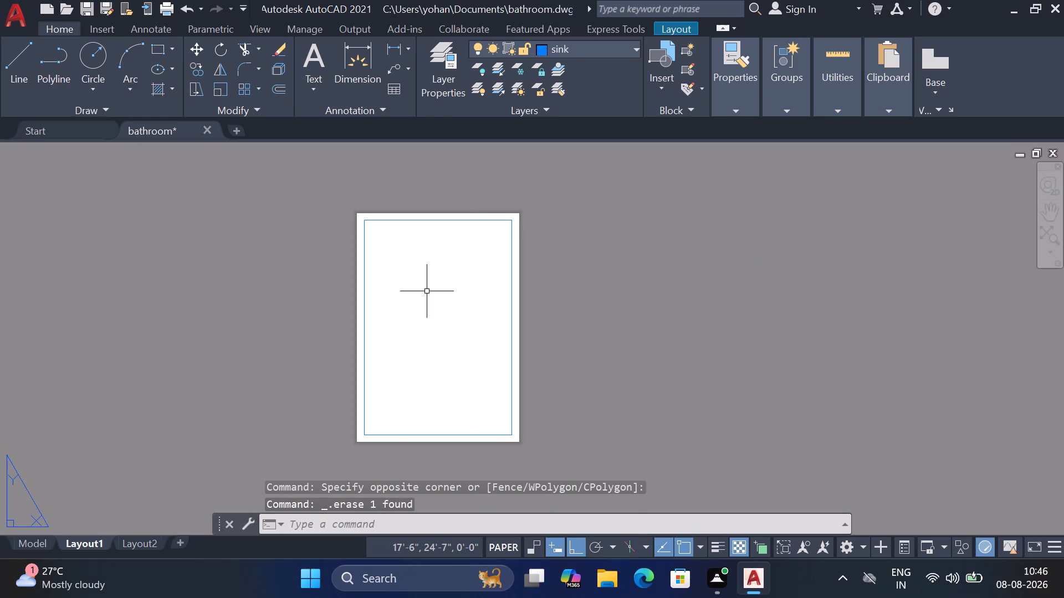
key("l")
key("space")
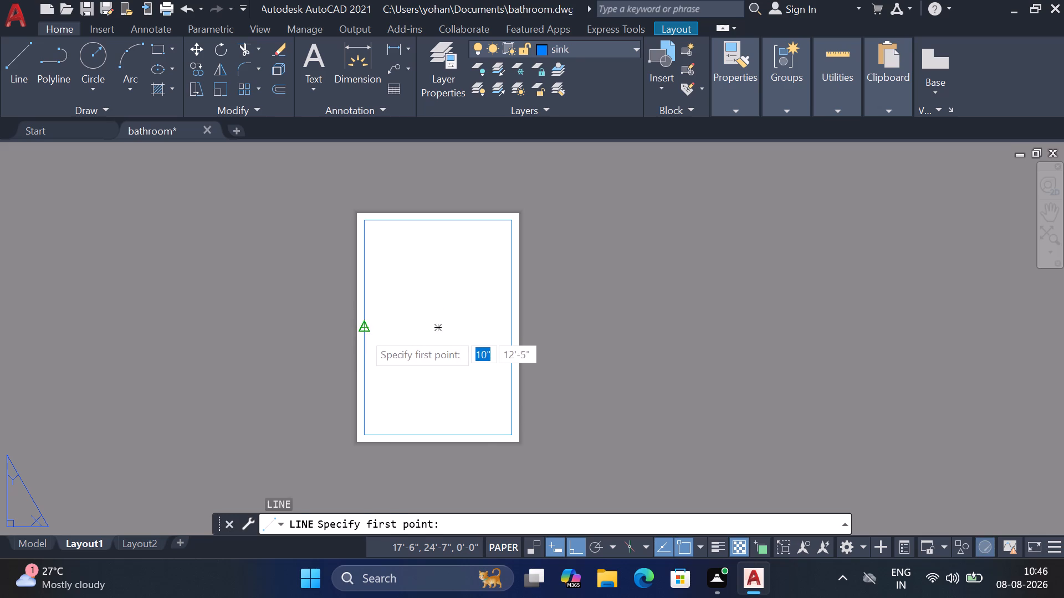
left_click(363, 332)
left_click(513, 326)
key("Escape")
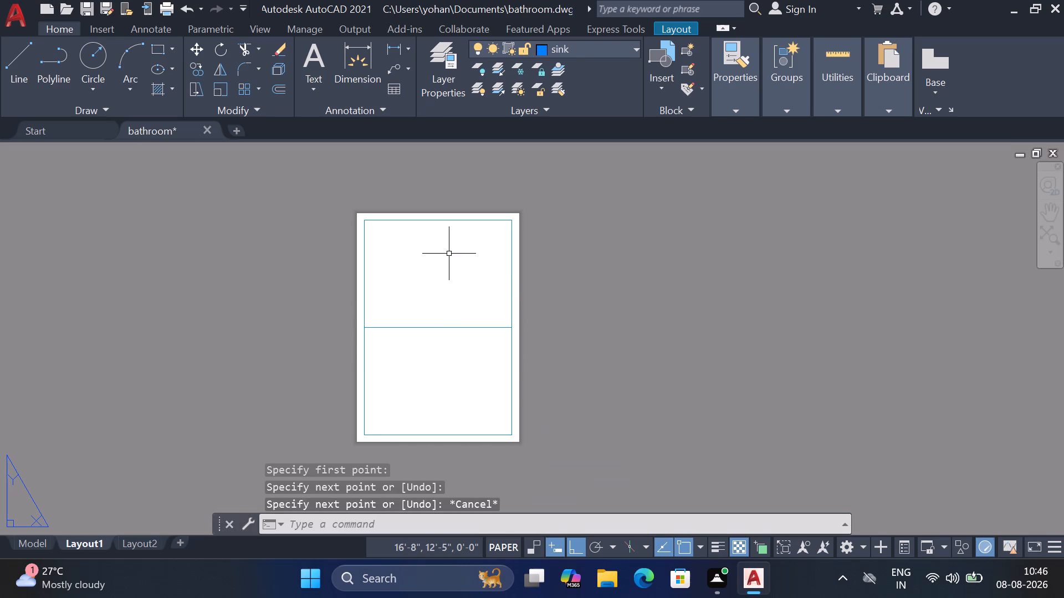
Create a layout viewport filling the upper half of the border, from its top corner to the dividing line.
type("mv")
key("space")
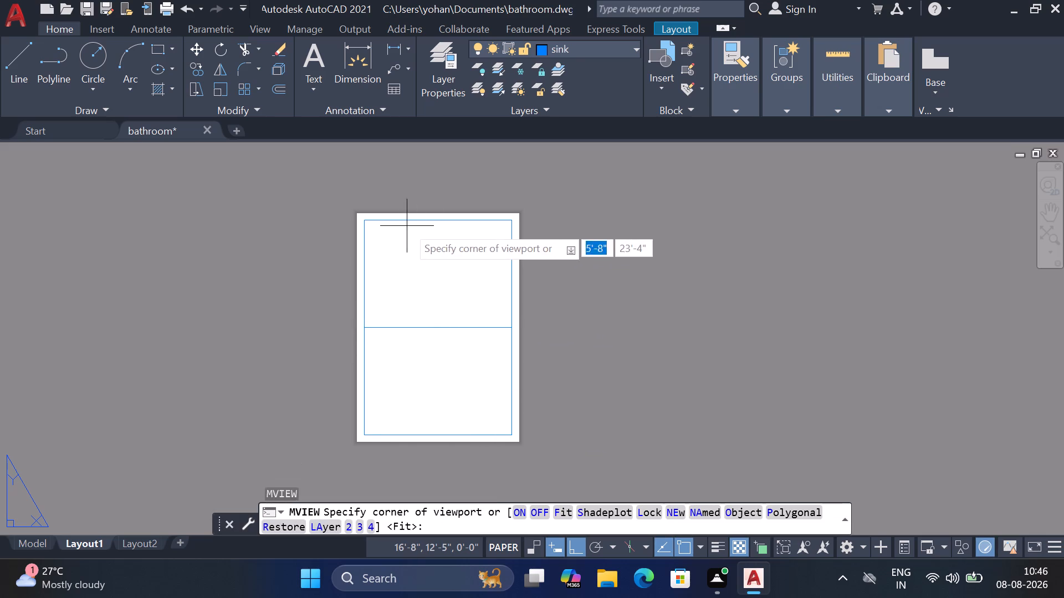
left_click(367, 222)
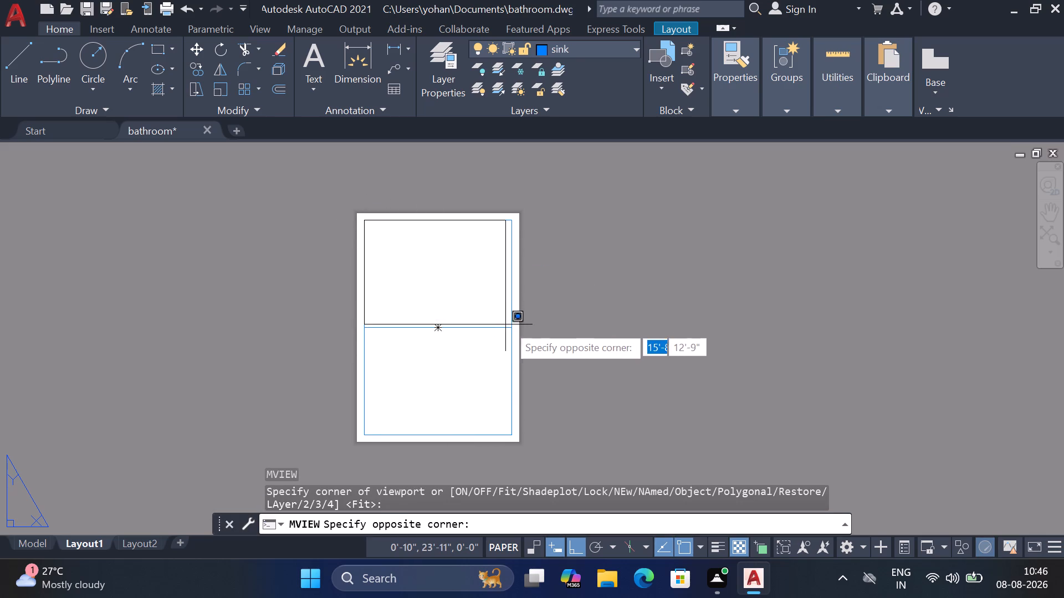
left_click(511, 326)
Frame the bathroom plan inside the upper viewport and turn off the viewport's grid.
double_click(450, 273)
scroll(443, 264, "up", 2)
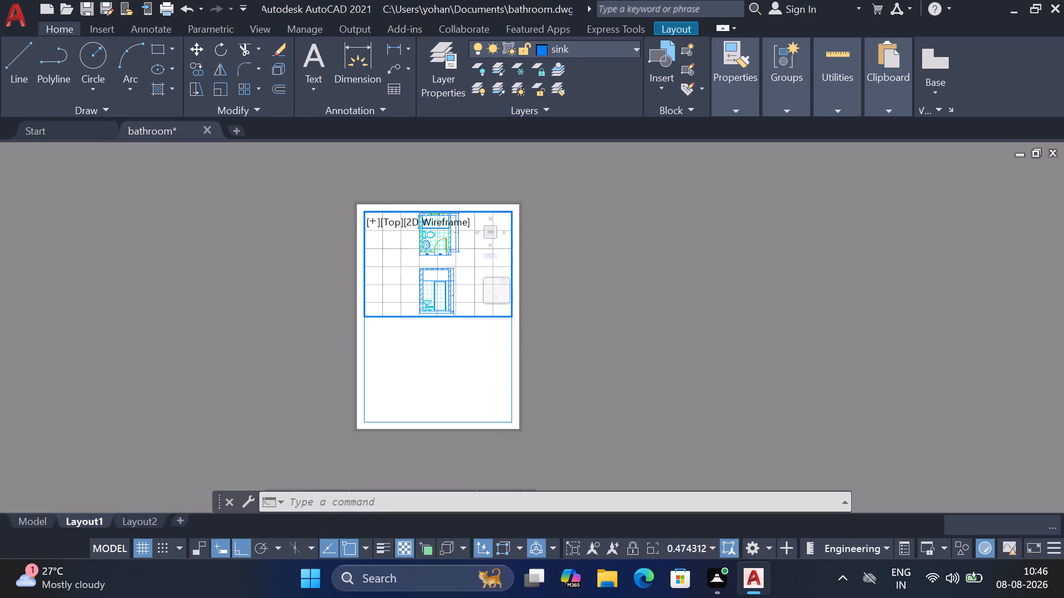
scroll(438, 249, "up", 2)
middle_click_drag(438, 249, 450, 301)
scroll(450, 303, "down", 1)
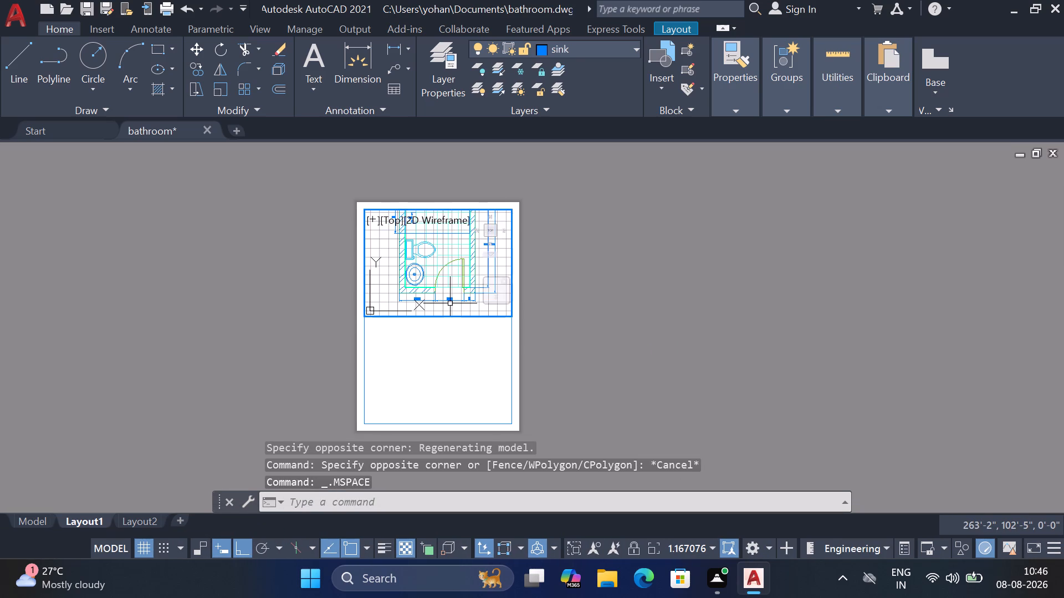
middle_click_drag(450, 280, 447, 287)
scroll(447, 287, "down", 1)
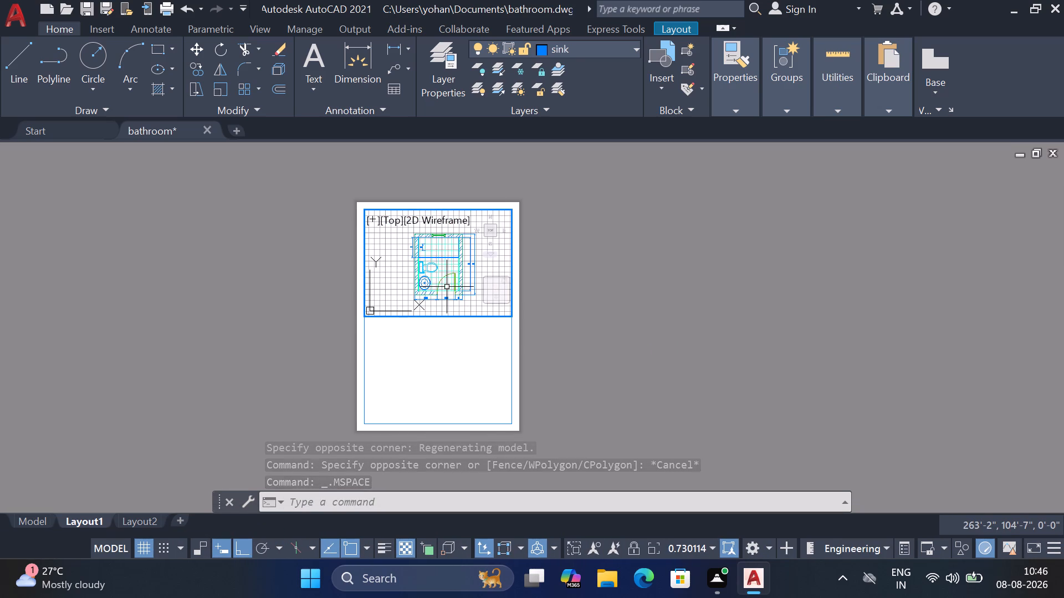
scroll(446, 283, "up", 1)
middle_click(446, 283)
scroll(446, 283, "down", 1)
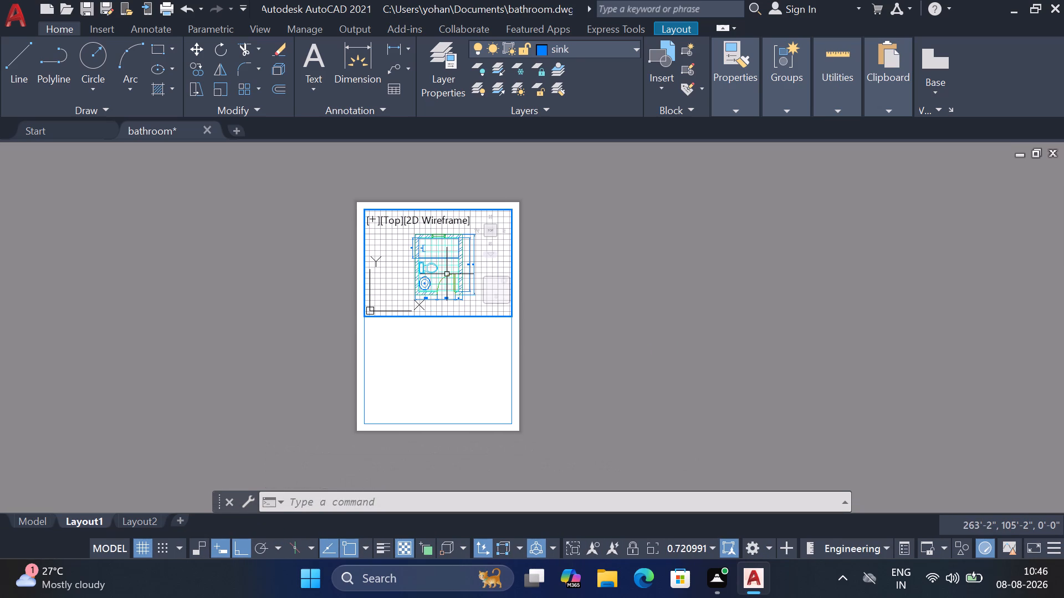
key("F7")
scroll(437, 245, "up", 1)
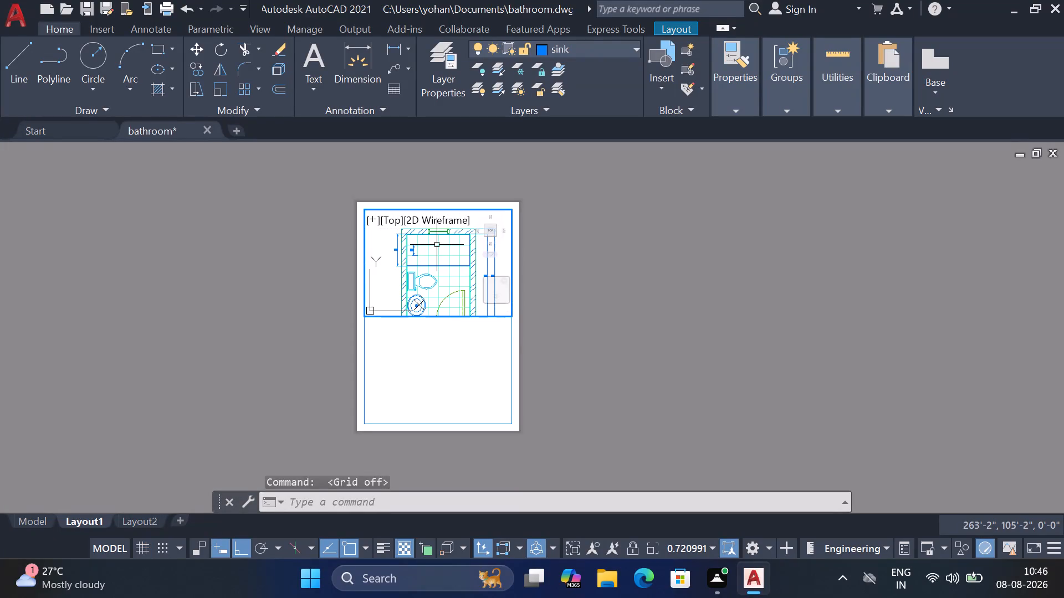
middle_click_drag(437, 245, 431, 232)
middle_click(433, 239)
scroll(433, 239, "down", 1)
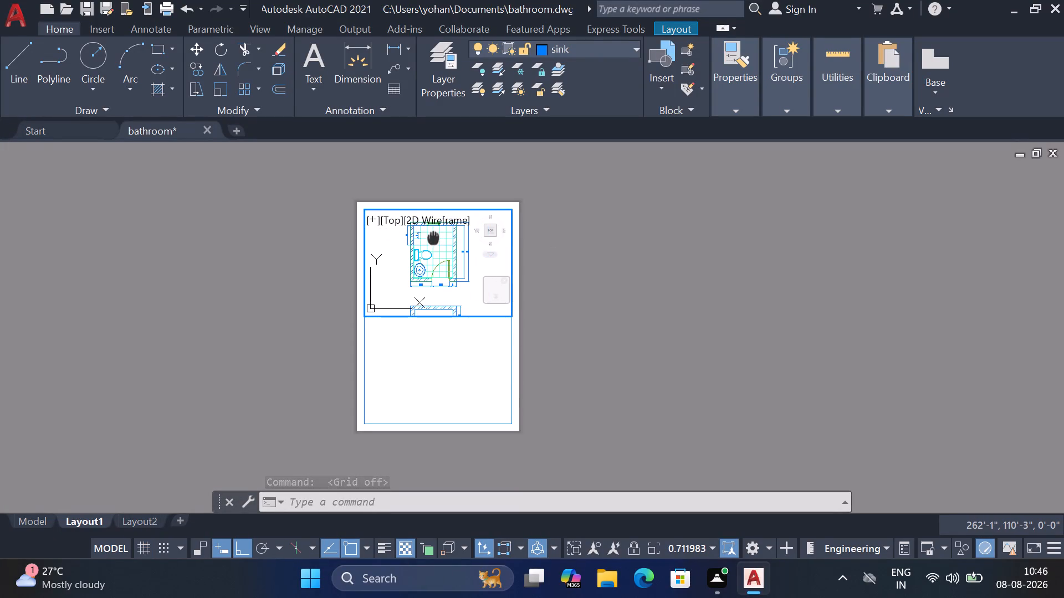
scroll(433, 233, "up", 1)
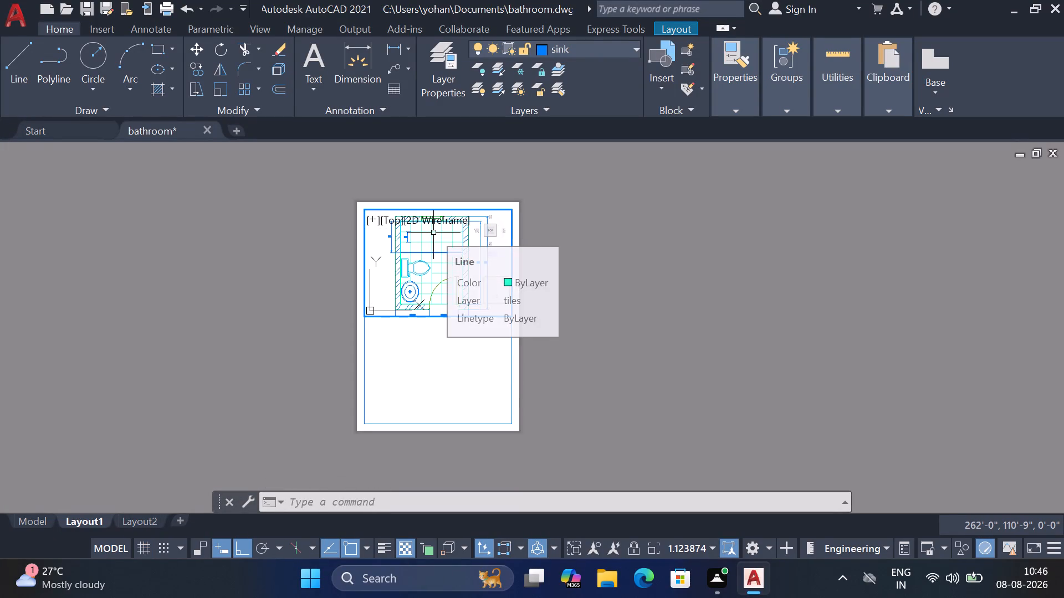
middle_click(433, 233)
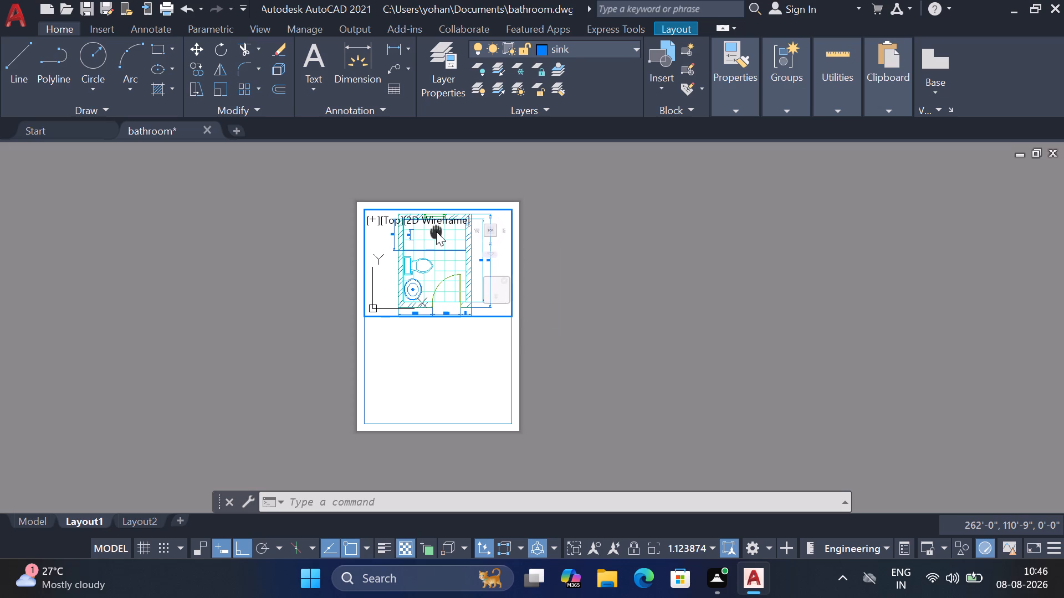
middle_click(435, 230)
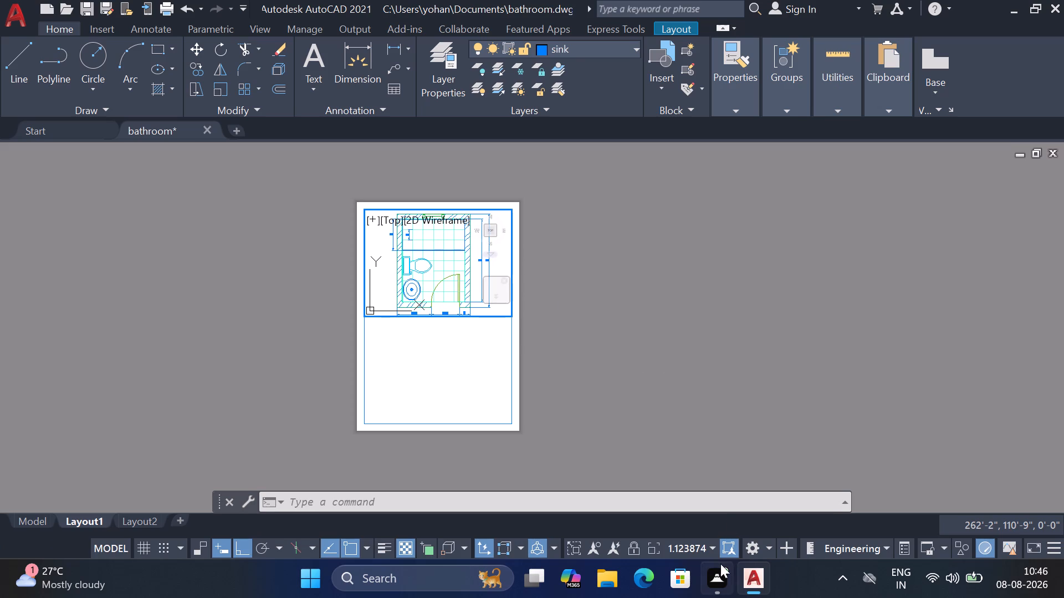
Set the upper viewport's scale to 1:1 and return to paper space.
left_click(710, 551)
left_click(716, 140)
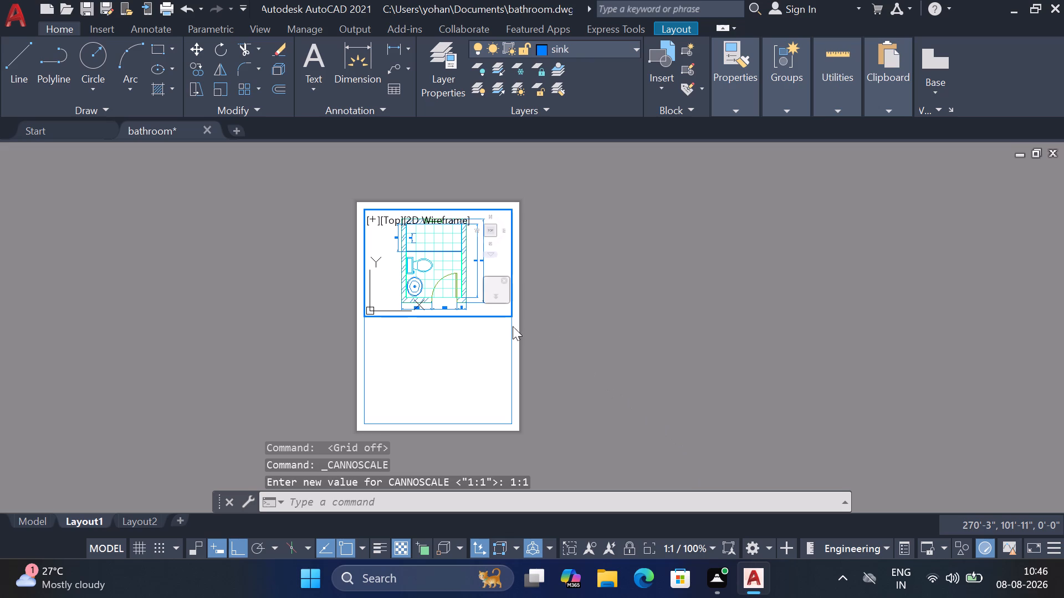
left_click(457, 341)
double_click(456, 343)
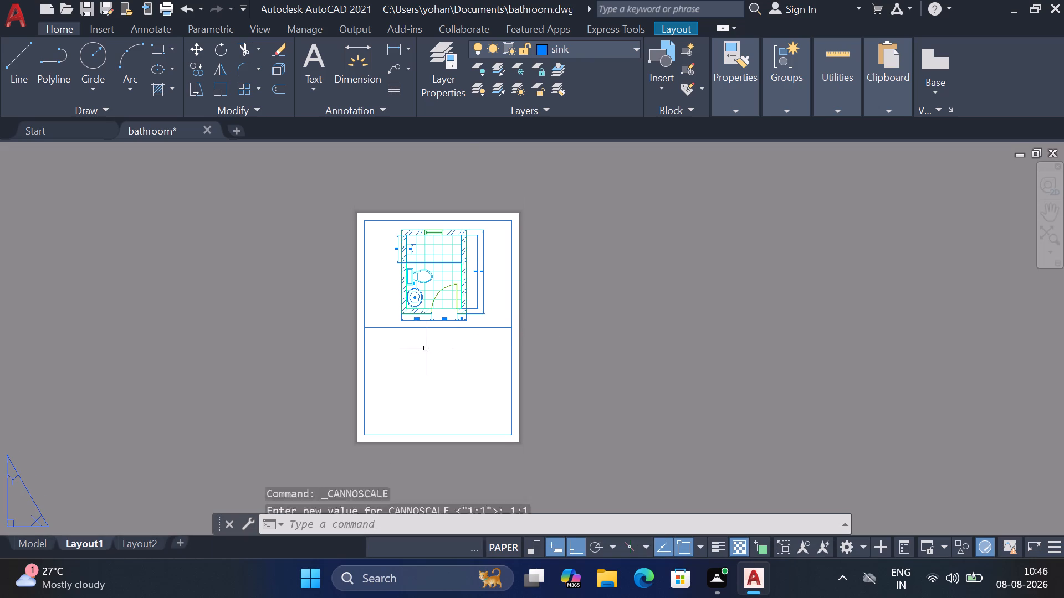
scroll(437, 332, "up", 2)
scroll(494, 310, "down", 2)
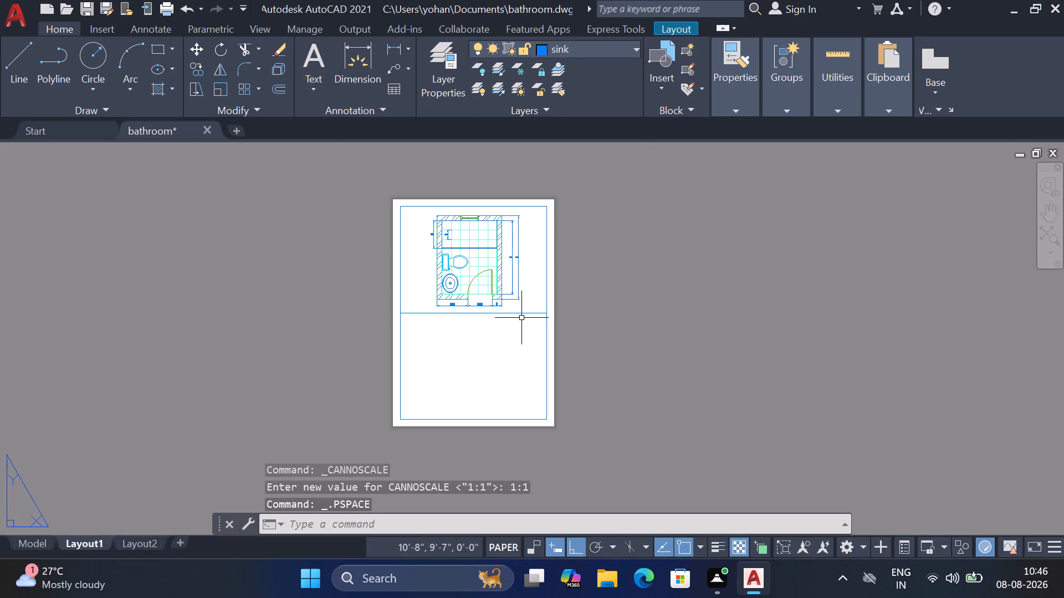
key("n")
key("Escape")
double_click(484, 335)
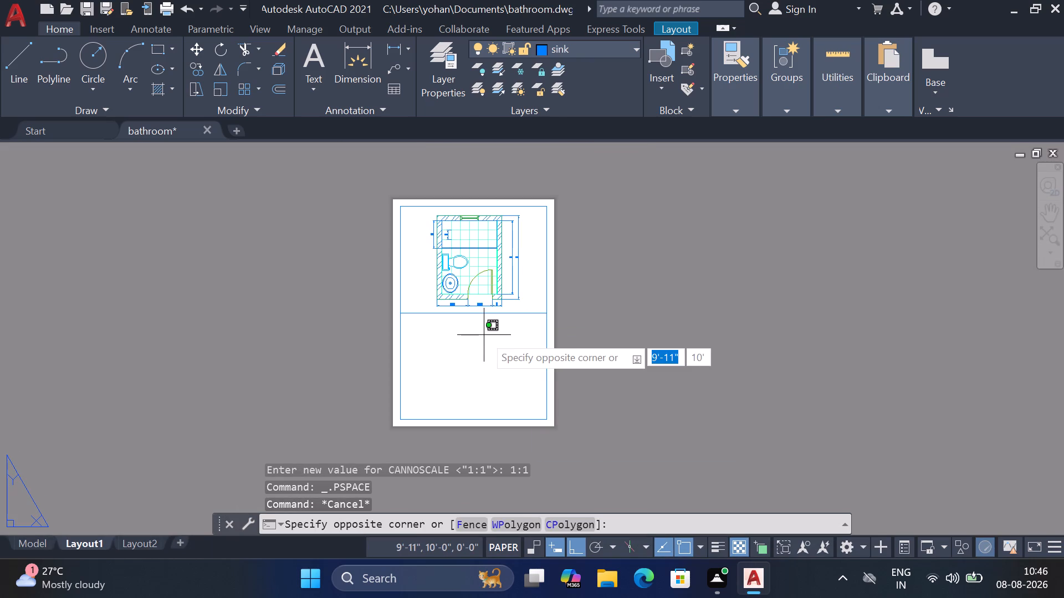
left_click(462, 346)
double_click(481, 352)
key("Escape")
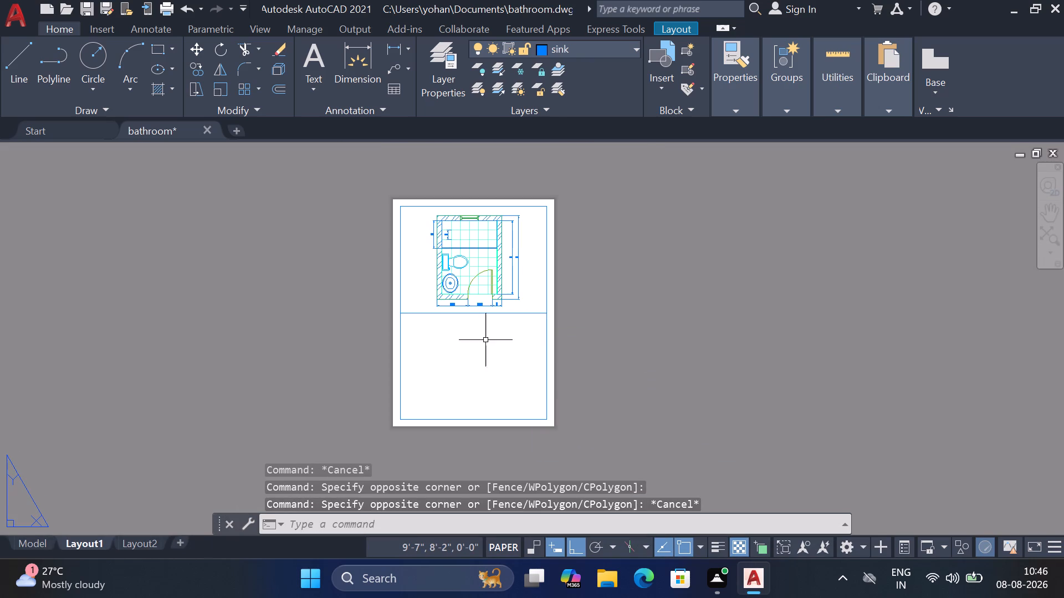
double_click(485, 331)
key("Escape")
Create a second layout viewport filling the lower half of the border, from the dividing line to the bottom corner.
key("m")
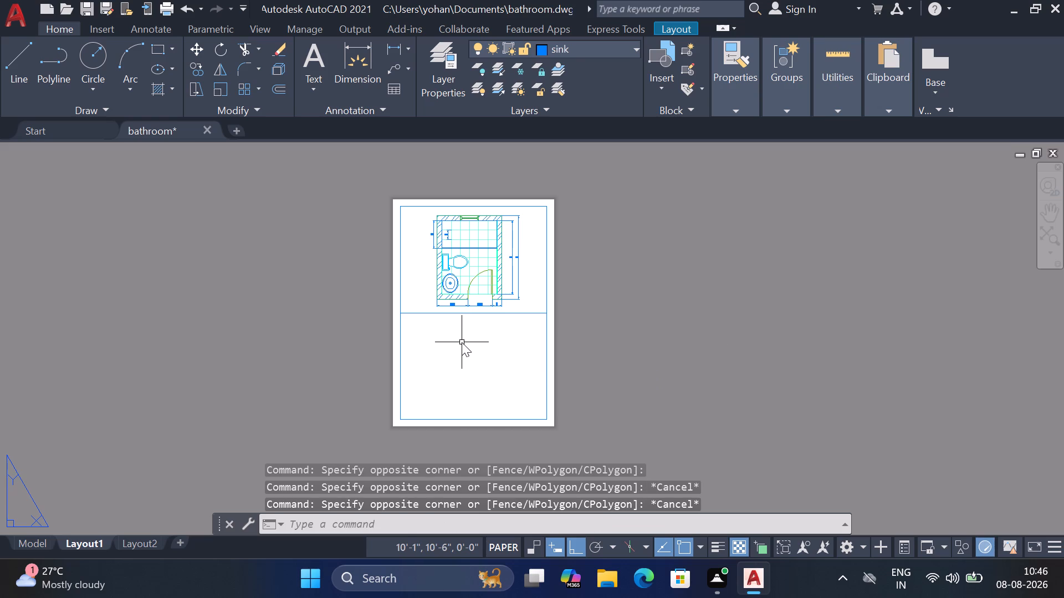
key("v")
key("space")
left_click(404, 311)
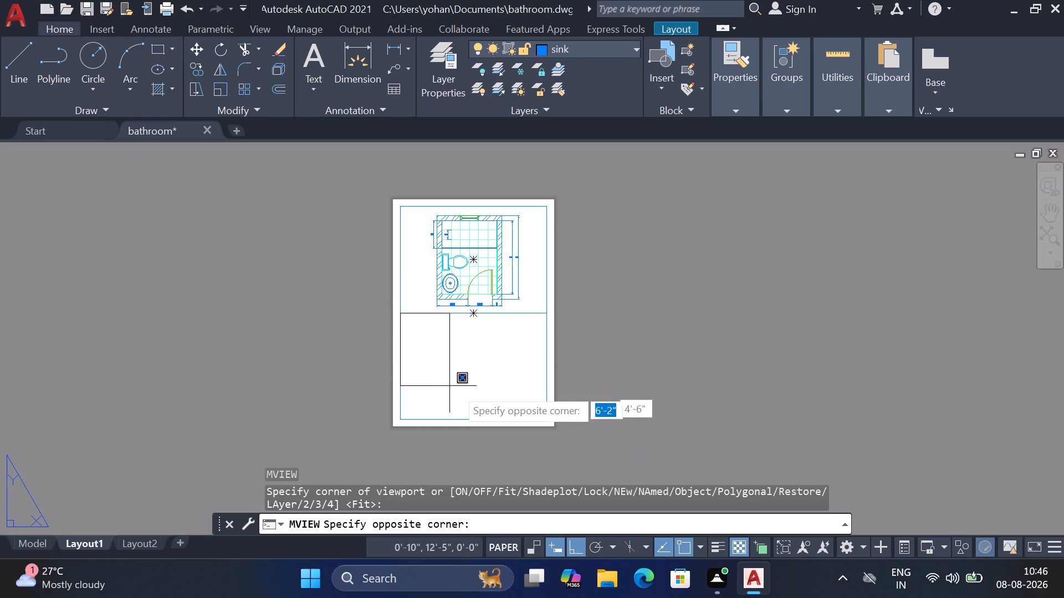
left_click(541, 416)
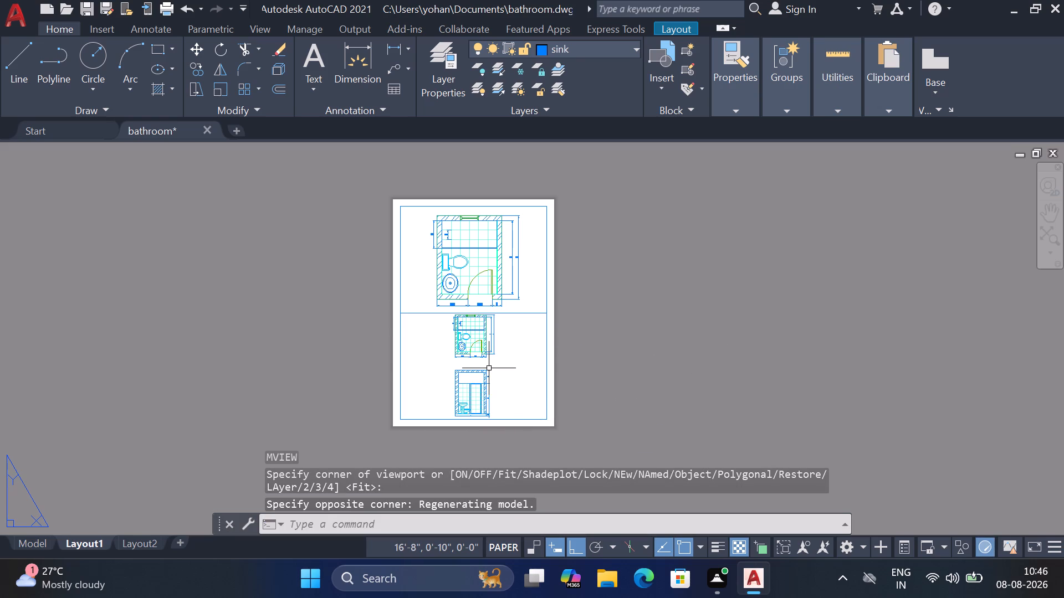
Frame the bathroom section with its dimensions inside the lower viewport.
double_click(489, 368)
scroll(478, 369, "up", 4)
middle_click_drag(478, 365, 478, 361)
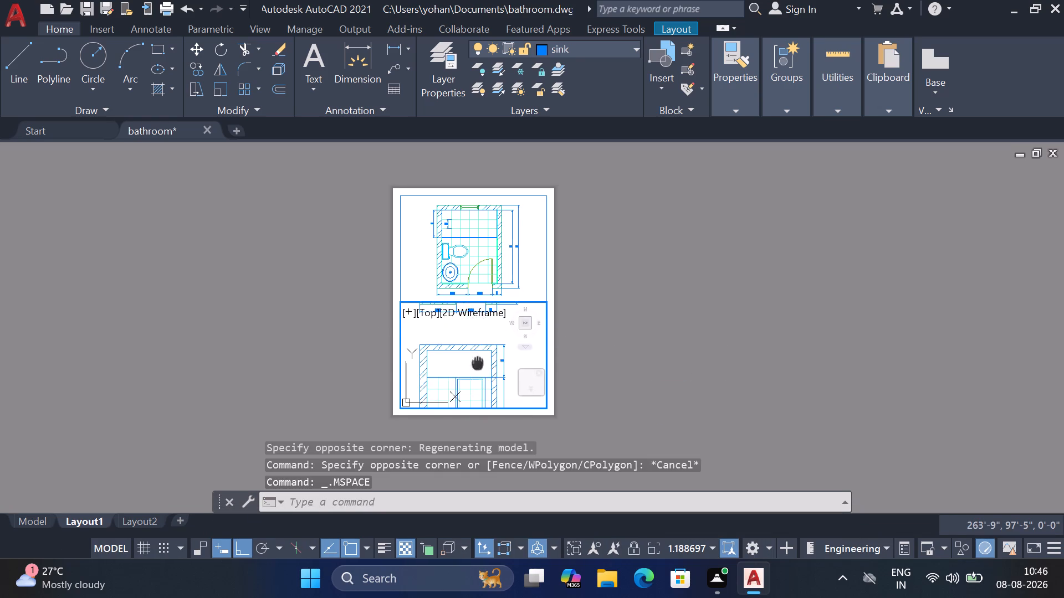
middle_click_drag(478, 361, 492, 317)
middle_click(490, 320)
scroll(490, 320, "down", 1)
middle_click_drag(484, 330, 483, 331)
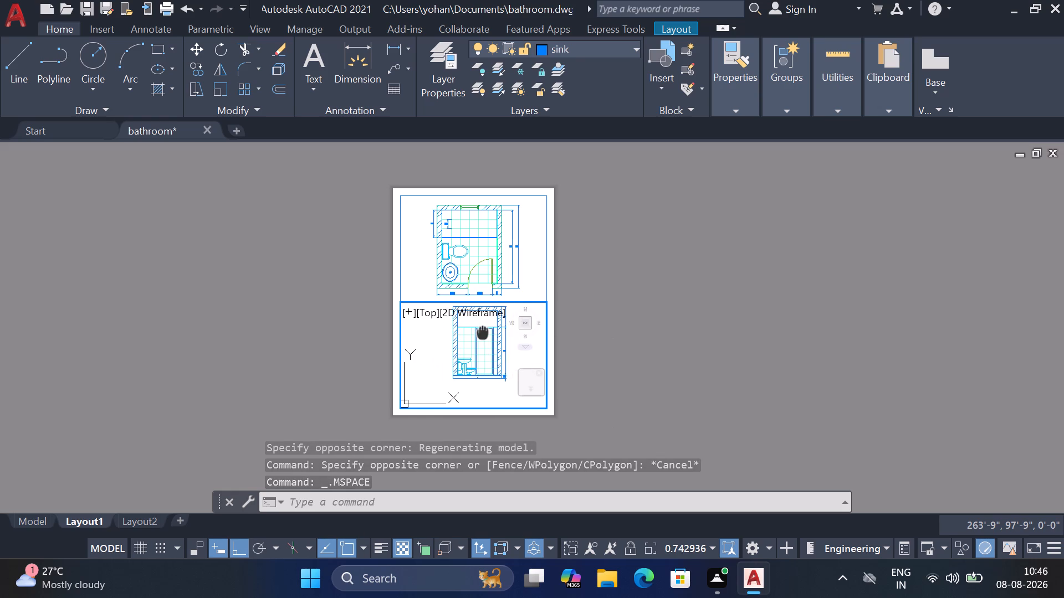
middle_click_drag(483, 331, 479, 347)
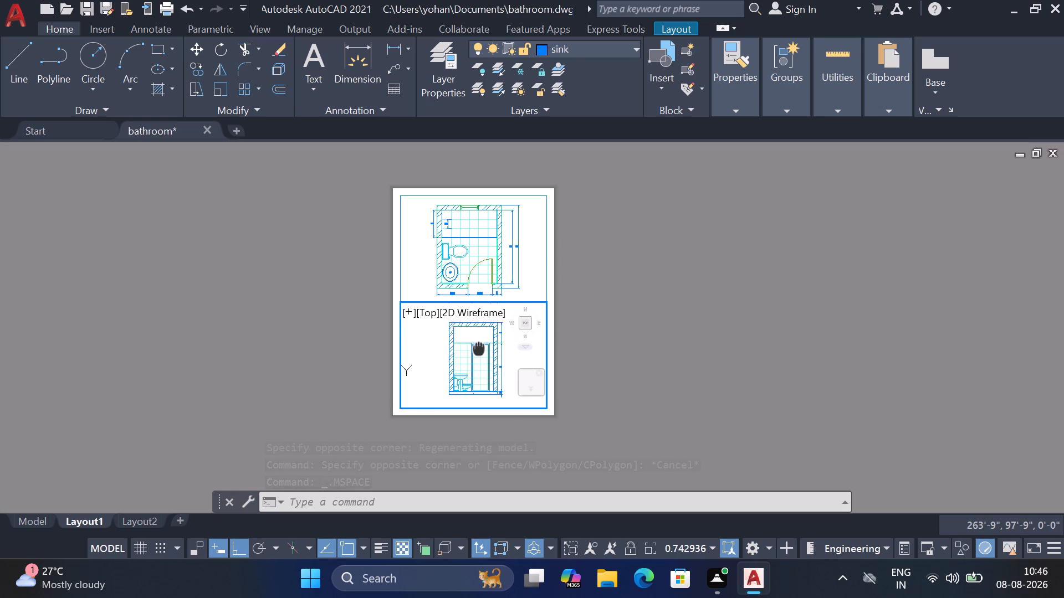
middle_click_drag(479, 347, 479, 344)
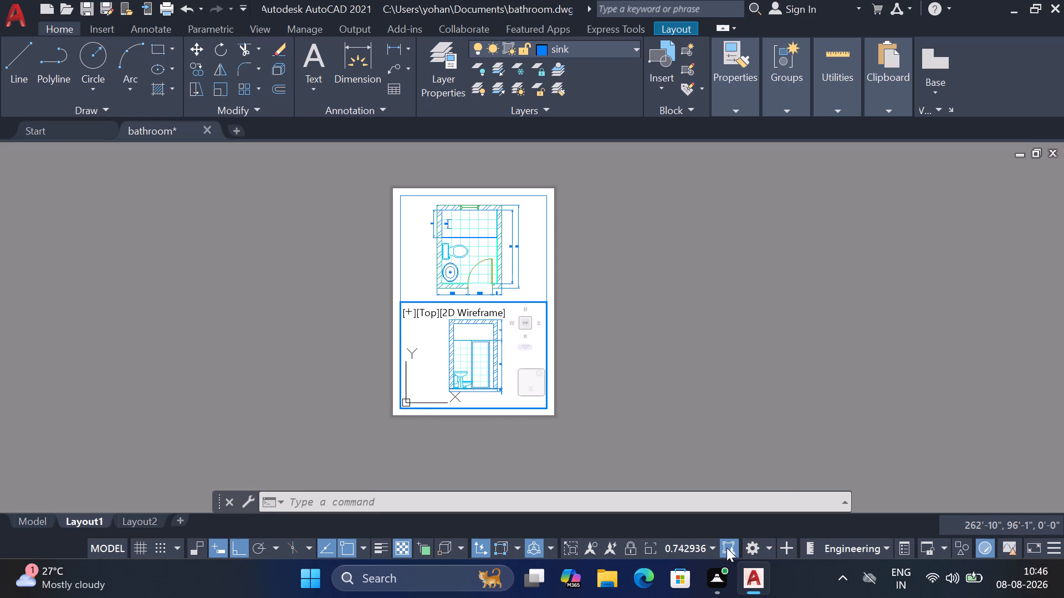
Set the lower viewport's scale to 1:1 and return to paper space.
left_click(712, 548)
left_click(695, 146)
double_click(608, 271)
Examine the section and its dimensions on the layout sheet.
scroll(507, 336, "up", 1)
scroll(497, 406, "up", 1)
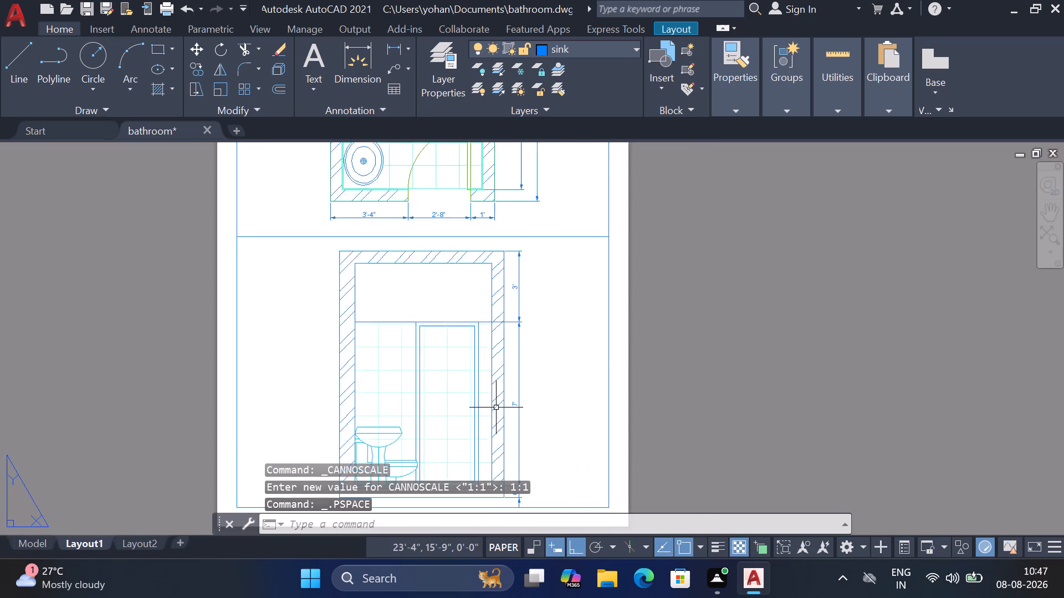
scroll(496, 408, "up", 1)
scroll(524, 280, "down", 1)
scroll(431, 319, "up", 2)
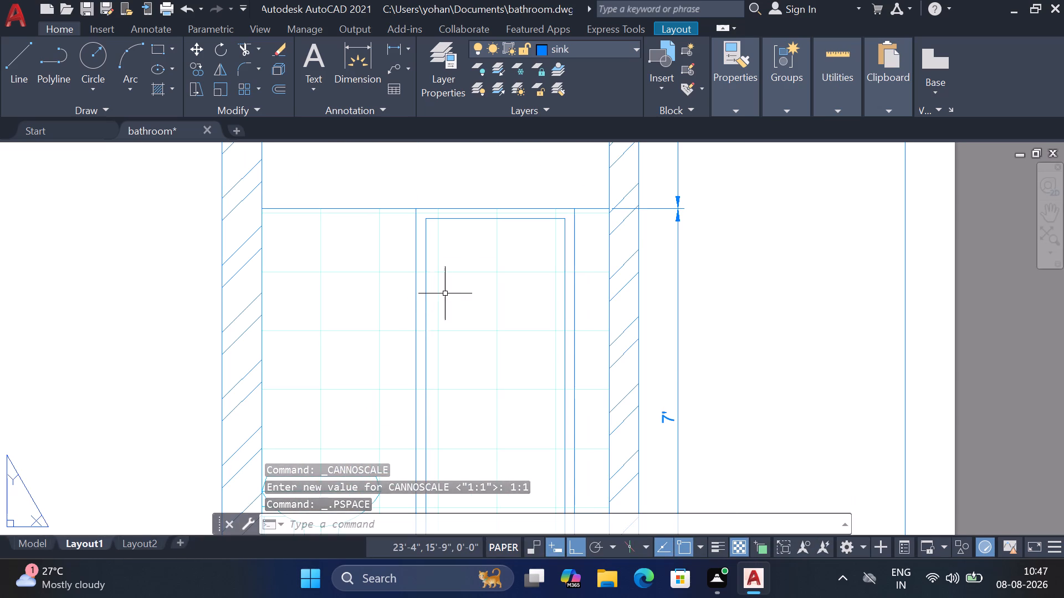
scroll(467, 292, "down", 3)
middle_click_drag(522, 285, 516, 327)
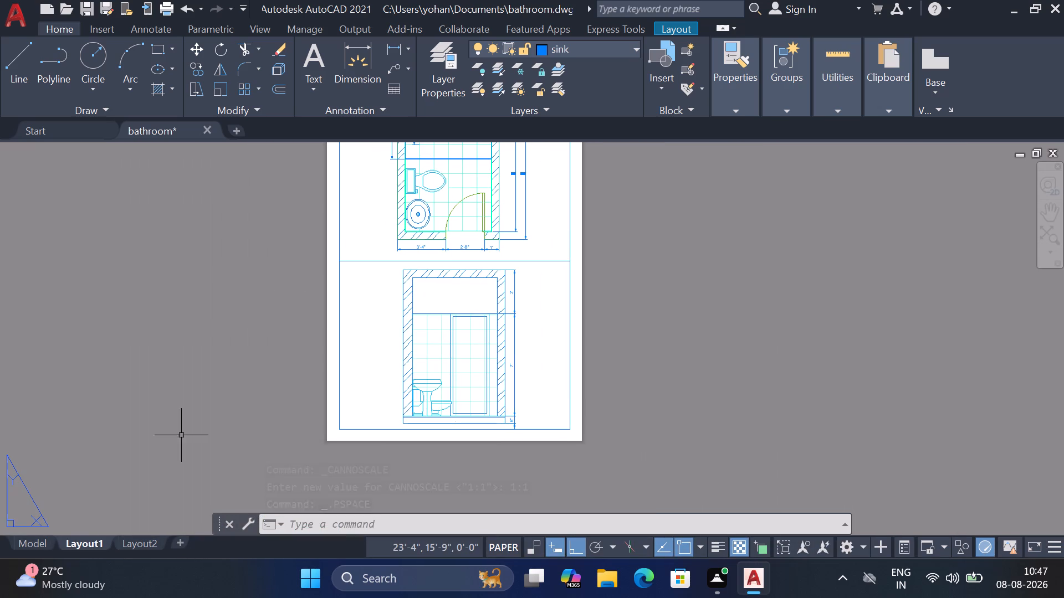
Set the plot style table for plotting Layout1 to monochrome.ctb and apply it to the layout.
right_click(83, 540)
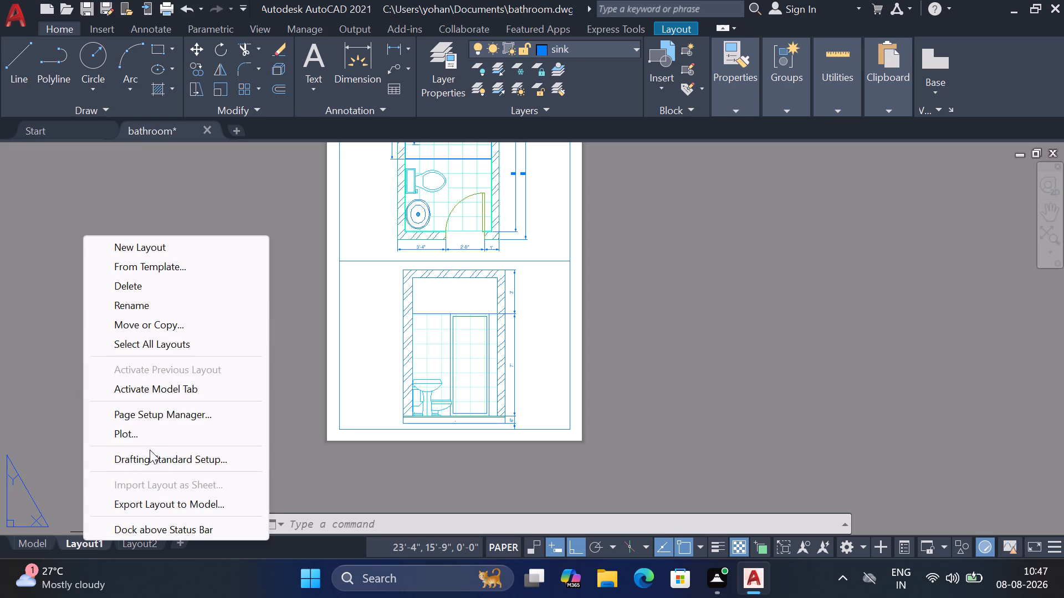
left_click(158, 429)
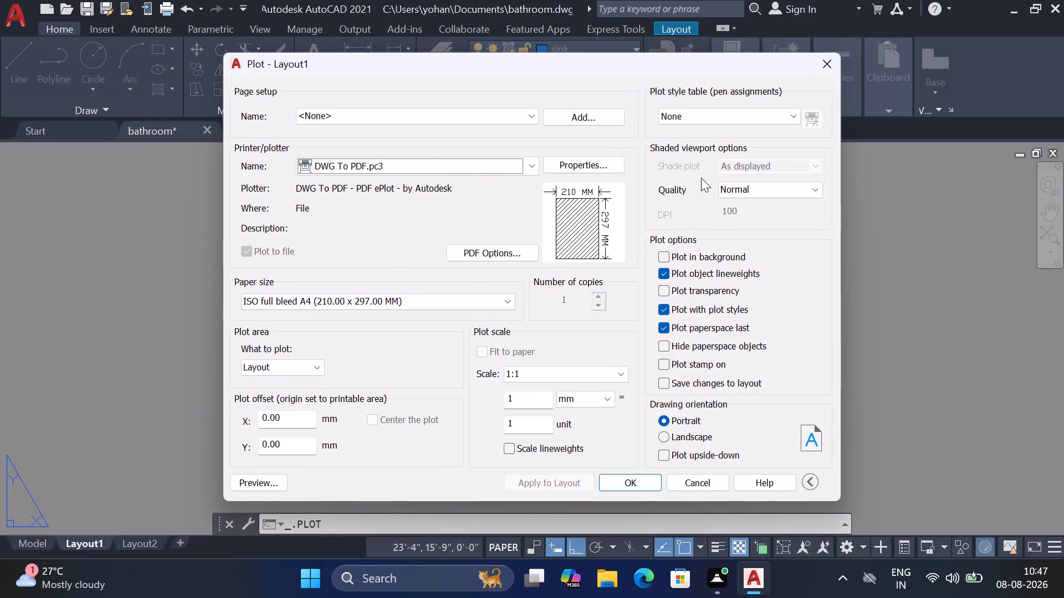
left_click(722, 117)
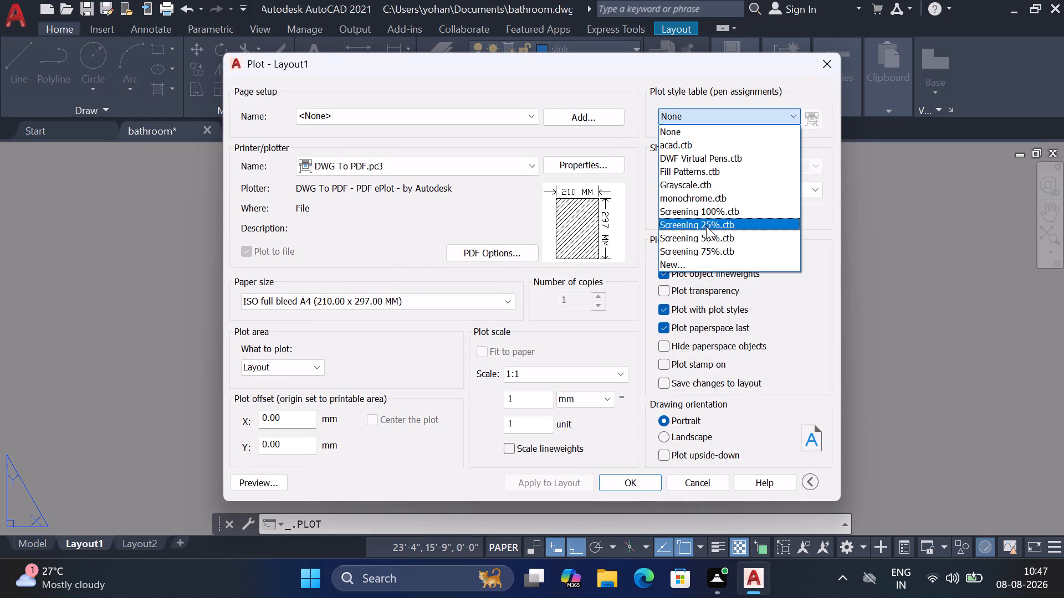
left_click(709, 193)
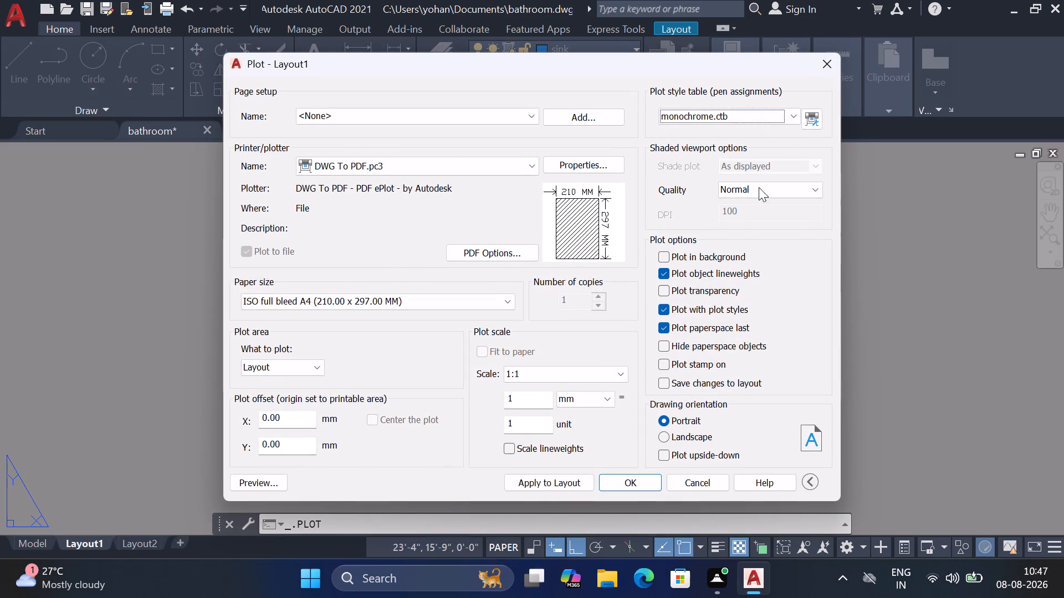
left_click(548, 481)
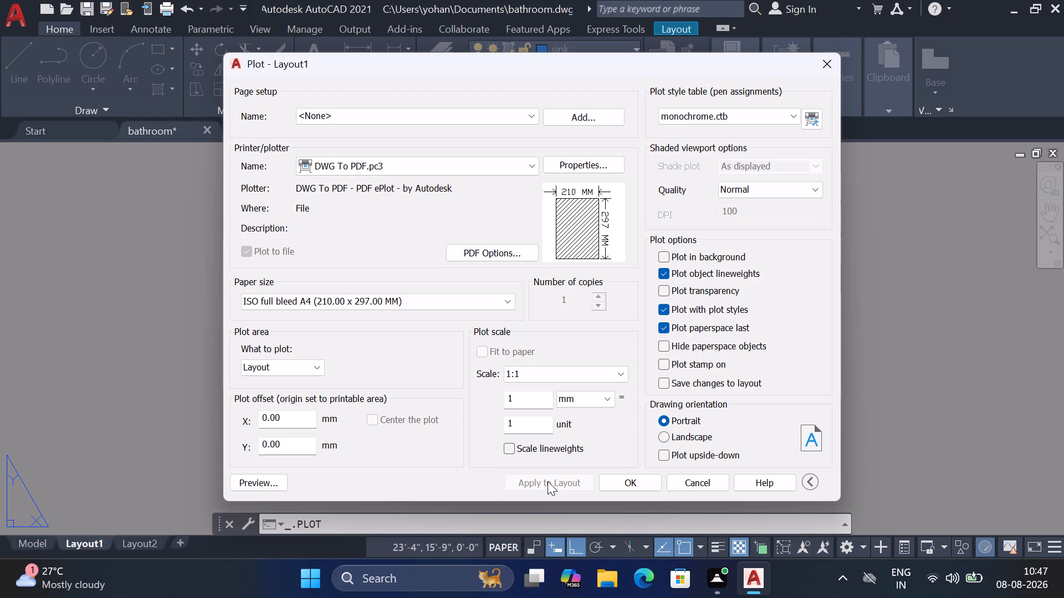
Plot the Layout1 sheet to PDF, saving it as bathroom-Layout1.pdf in the Documents folder.
left_click(641, 483)
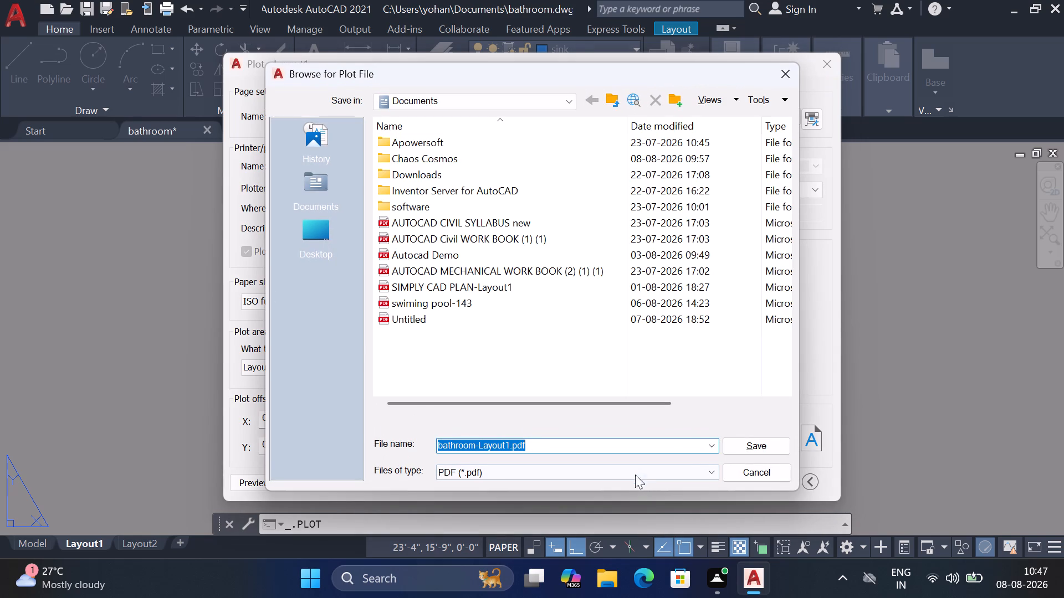
left_click(732, 439)
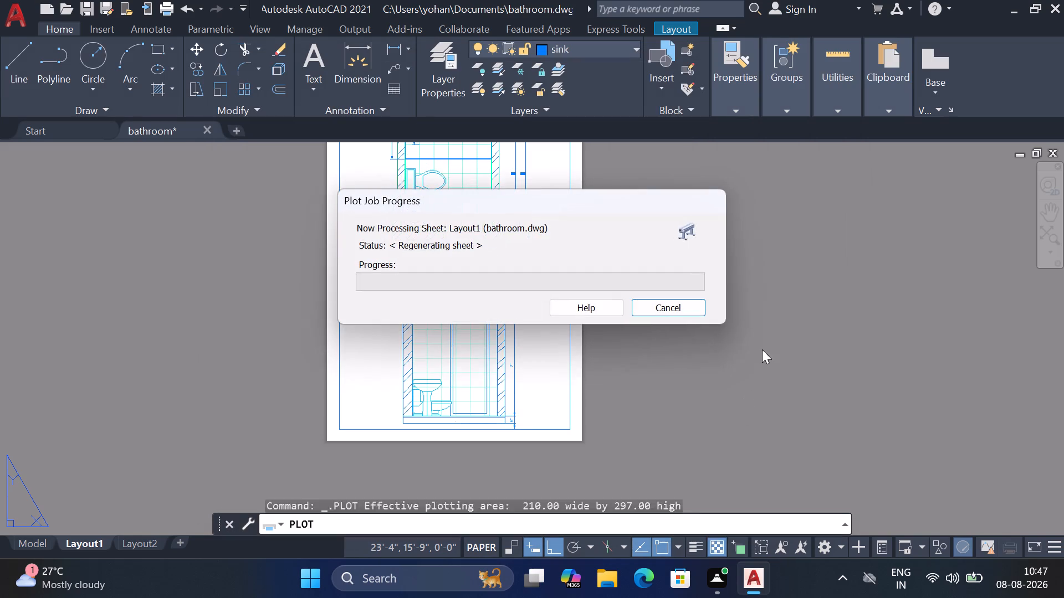
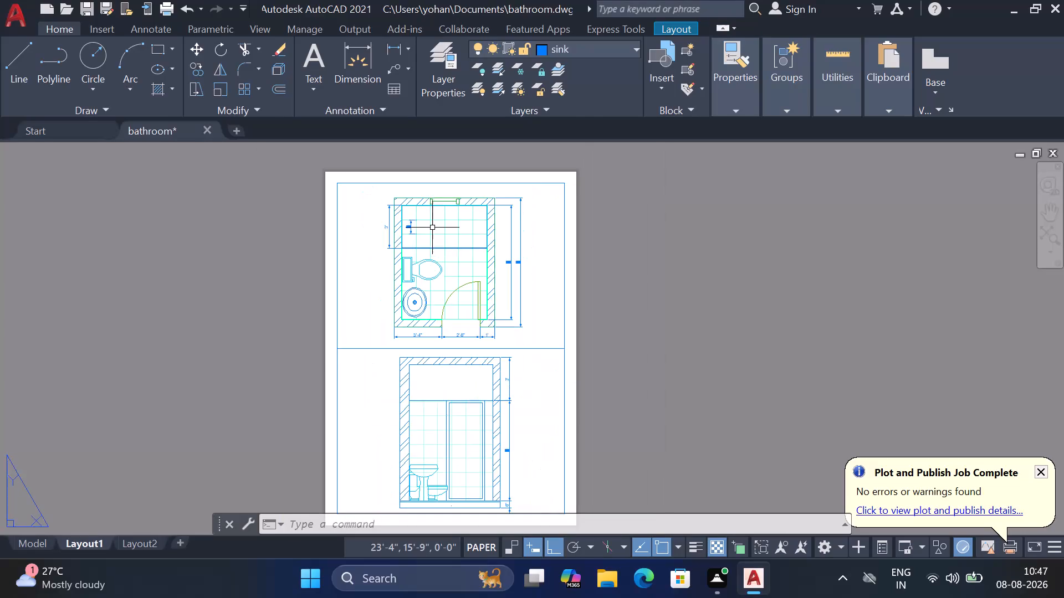
Switch the bathroom drawing from Layout1 to model space.
scroll(433, 226, "down", 1)
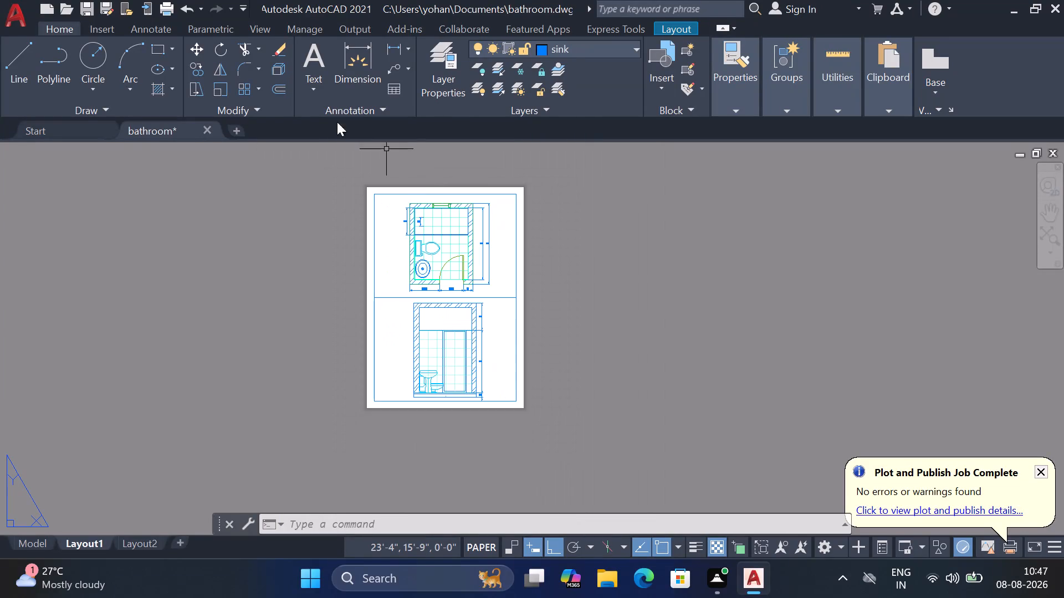
left_click(77, 132)
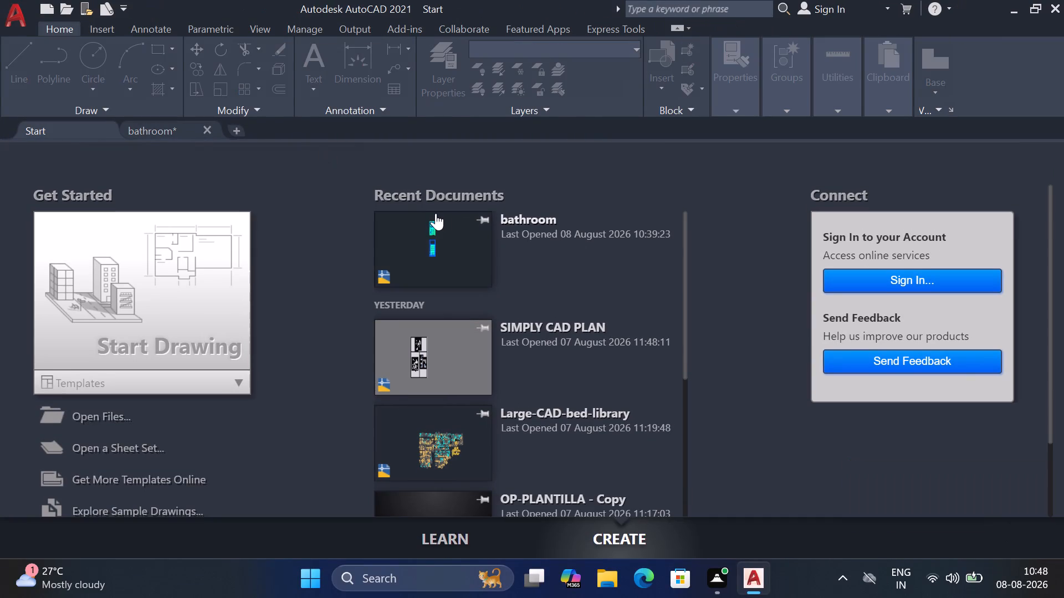
left_click(446, 238)
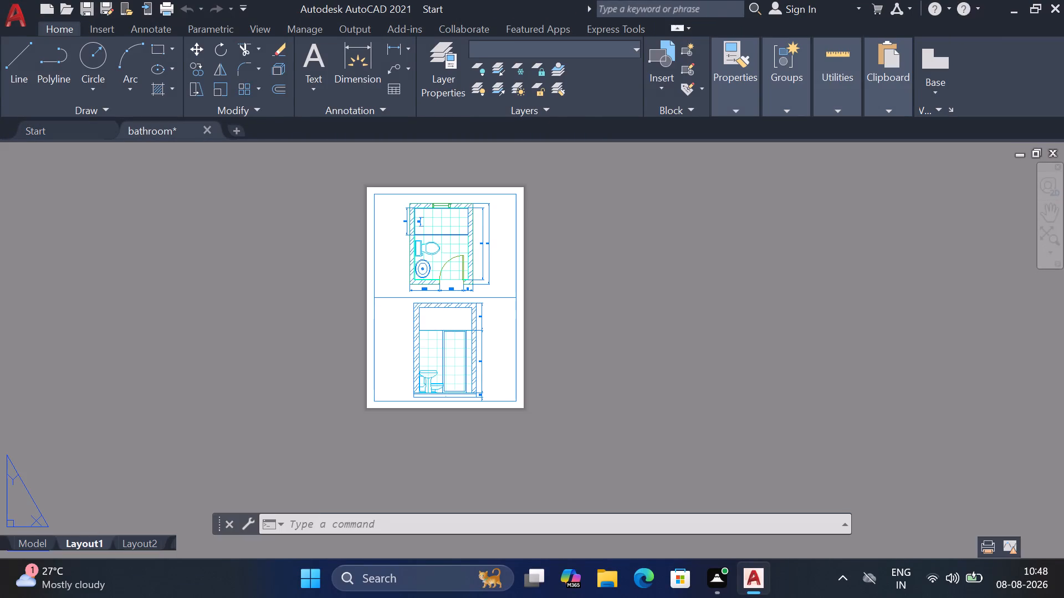
left_click(40, 544)
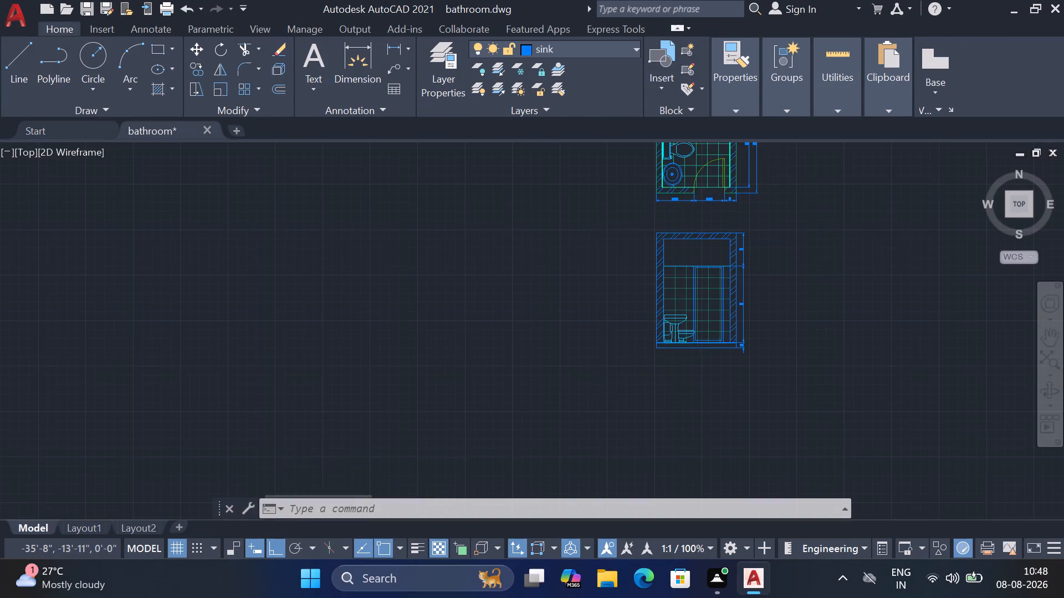
Draw a circle with a 2" radius in the empty area beside the bathroom plan and section.
scroll(655, 246, "down", 1)
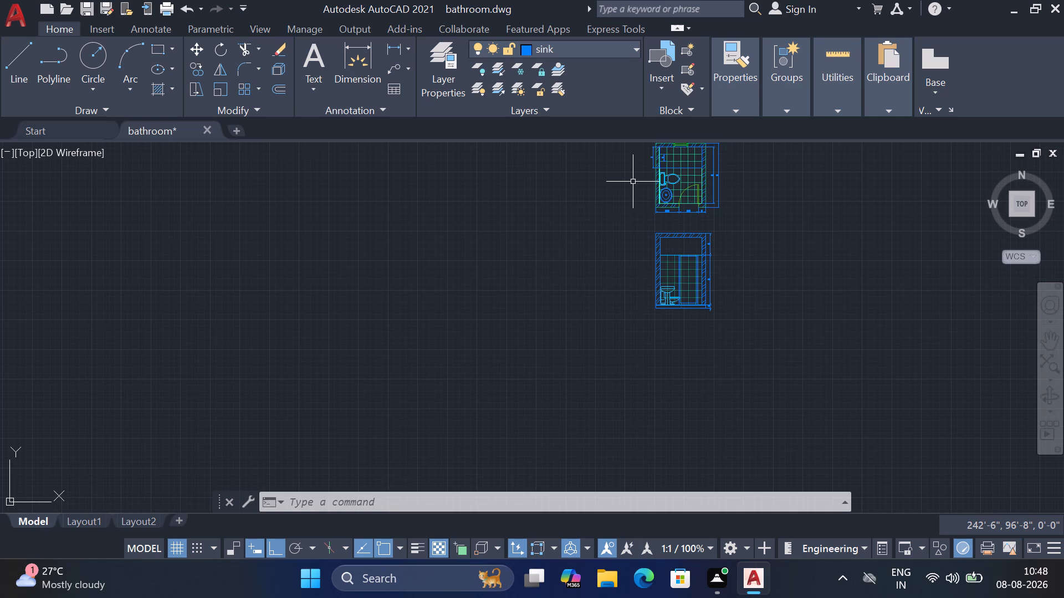
scroll(676, 167, "down", 2)
scroll(754, 128, "up", 2)
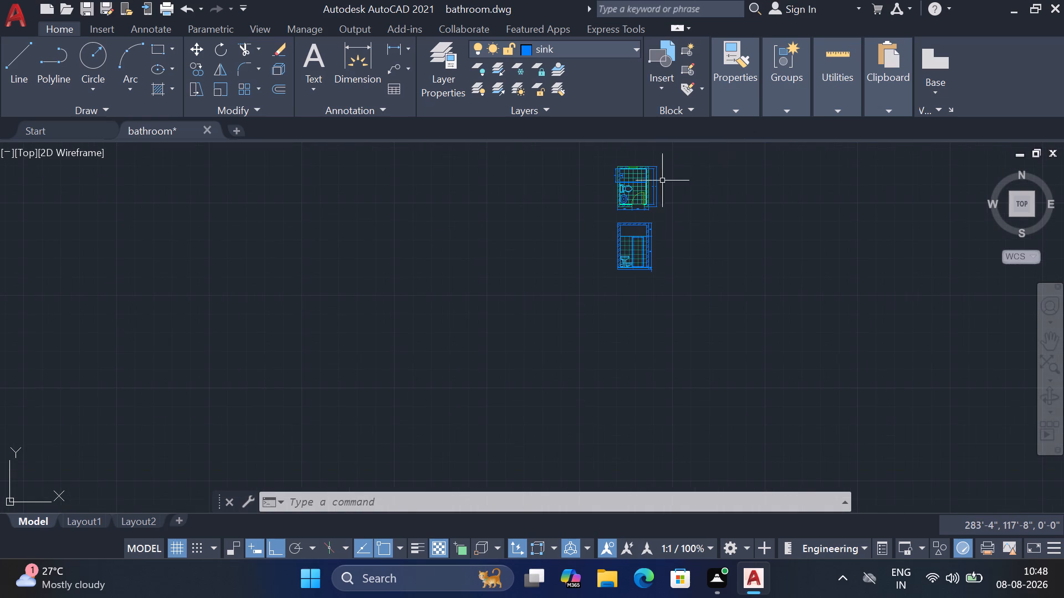
scroll(648, 181, "up", 3)
middle_click_drag(643, 188, 444, 210)
scroll(442, 209, "down", 1)
middle_click_drag(526, 230, 479, 230)
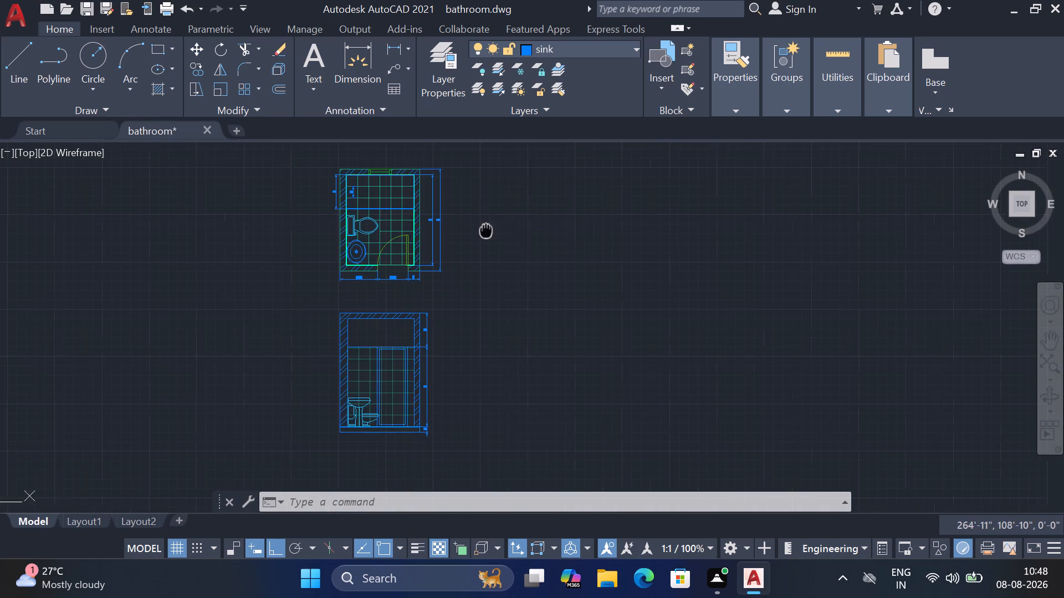
middle_click_drag(479, 230, 395, 220)
key("c")
key("space")
left_click(558, 286)
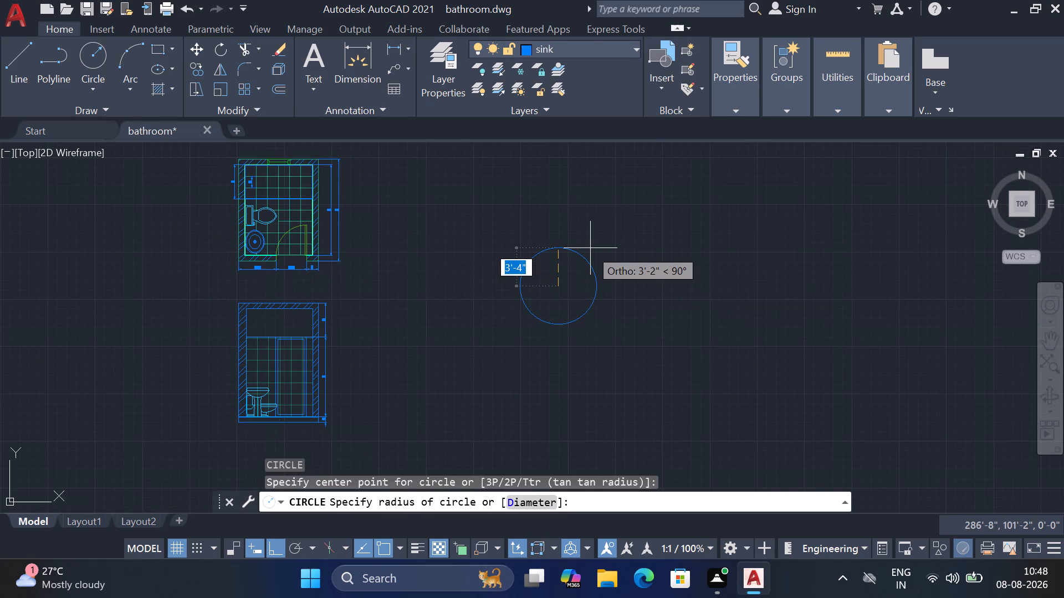
key("2")
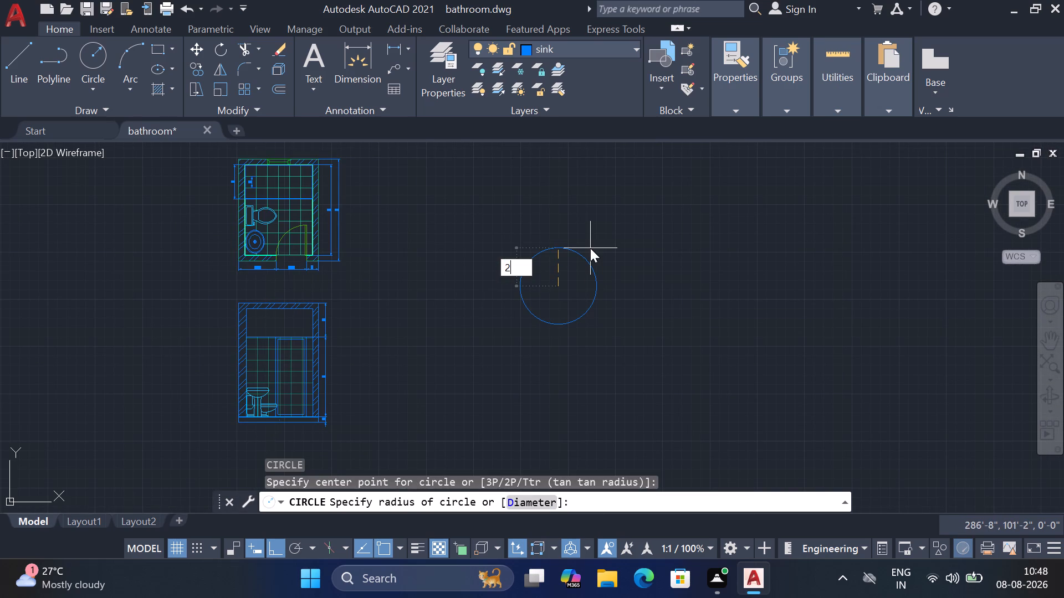
key("Return")
Draw a concentric circle with a 10" radius around the 2" radius circle.
scroll(587, 289, "up", 4)
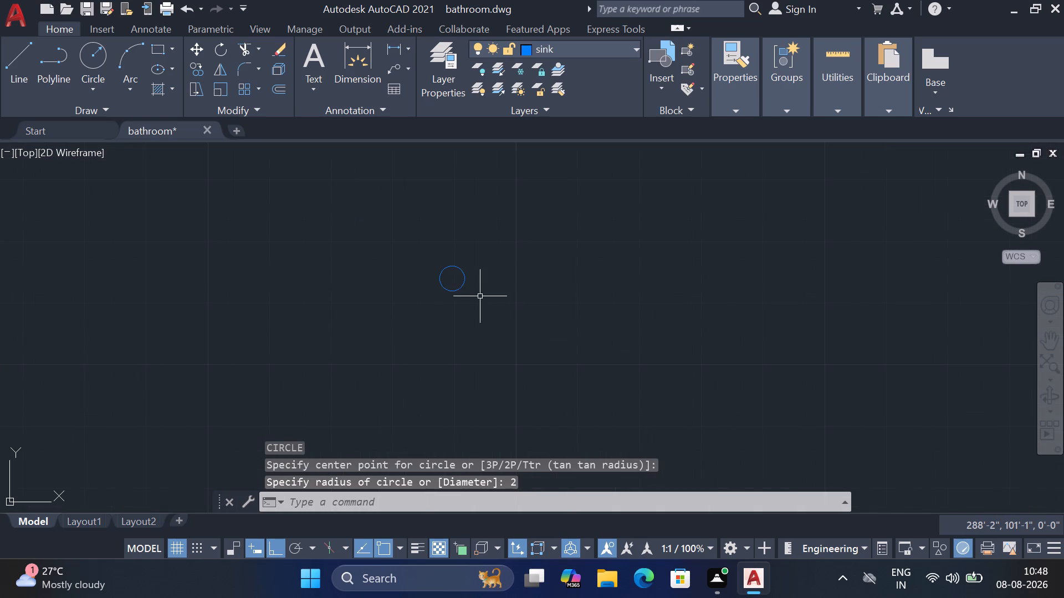
scroll(451, 279, "up", 2)
type("c")
key("space")
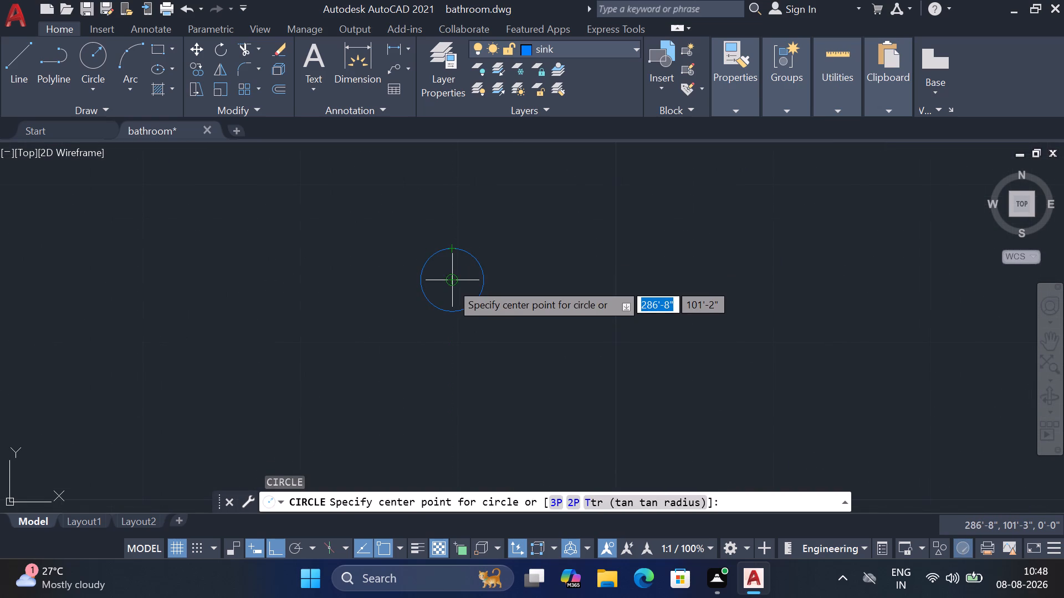
left_click(451, 282)
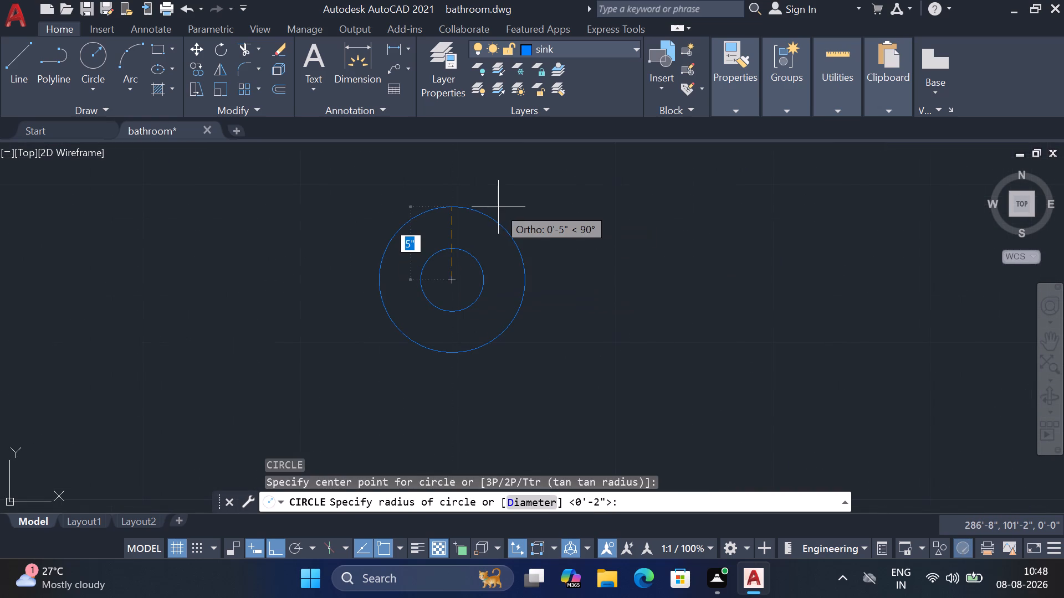
type("10")
key("Return")
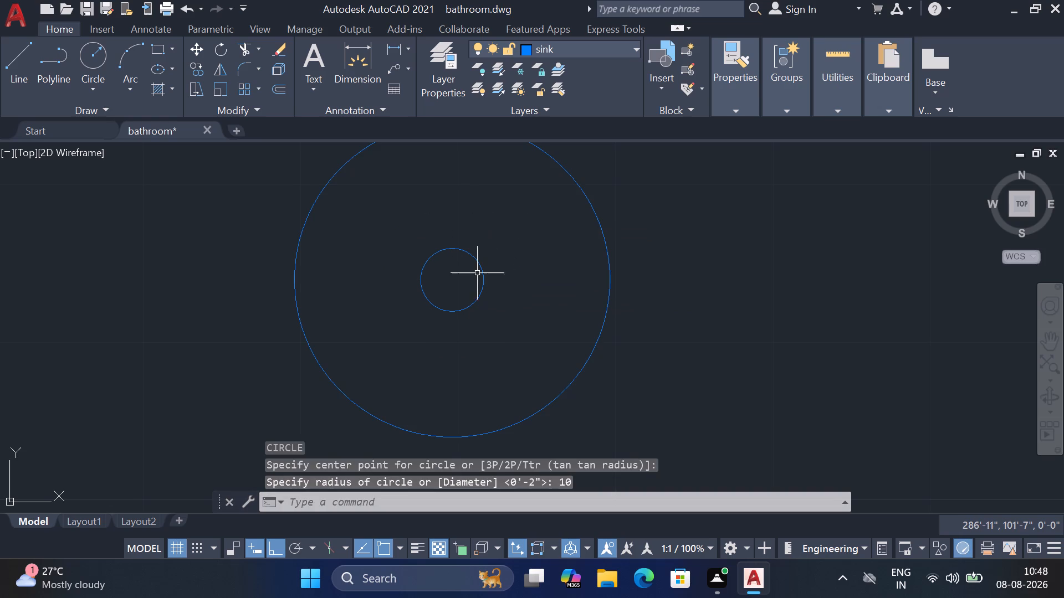
Draw a rectangle about 6" wide and 11" high downward from the small circle's right quadrant.
middle_click_drag(458, 298, 438, 306)
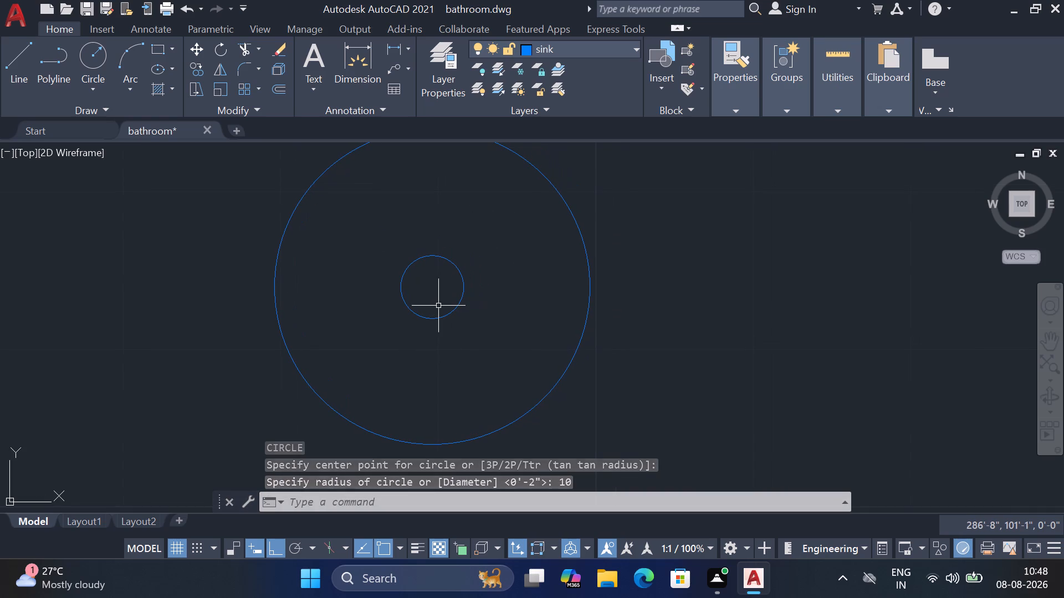
type("rec")
key("space")
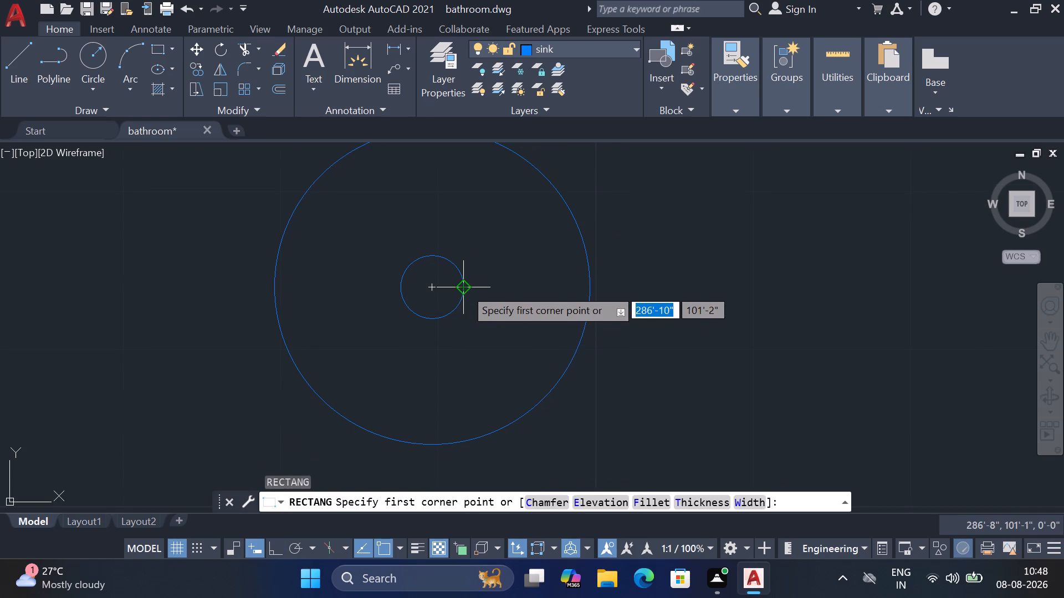
left_click(464, 288)
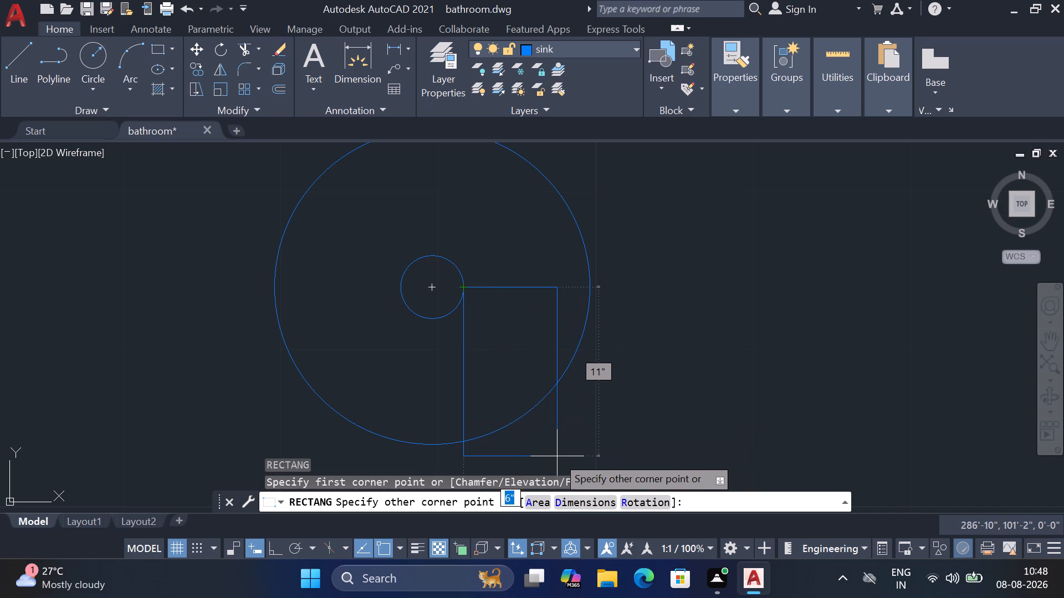
left_click(557, 456)
Polar-array the rectangle around the circles' centre with 6 items over 360 degrees, with Rotate Items and Associative turned off.
left_click(541, 271)
left_click(526, 307)
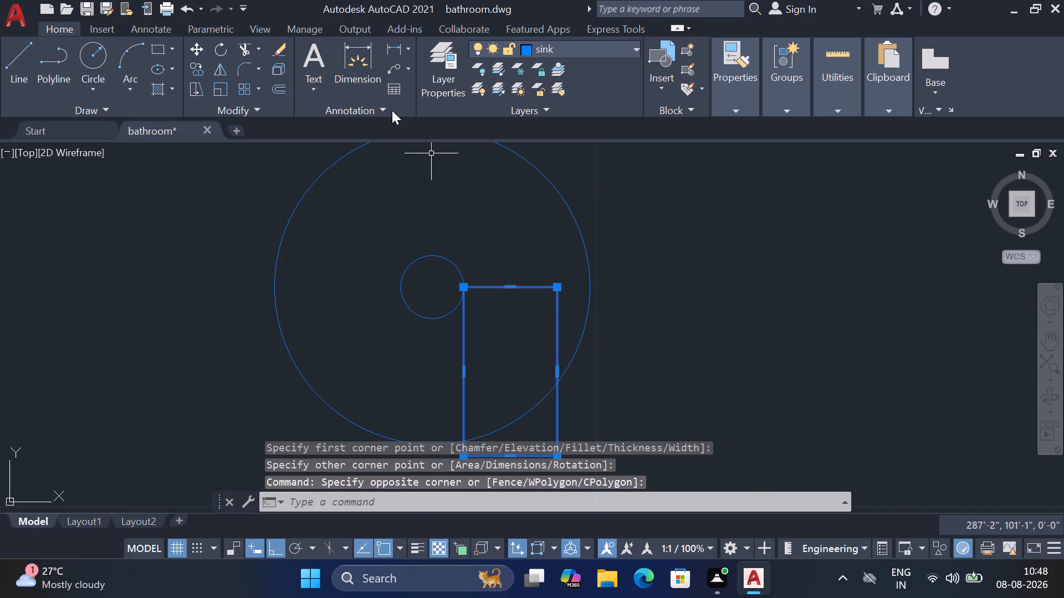
left_click(258, 85)
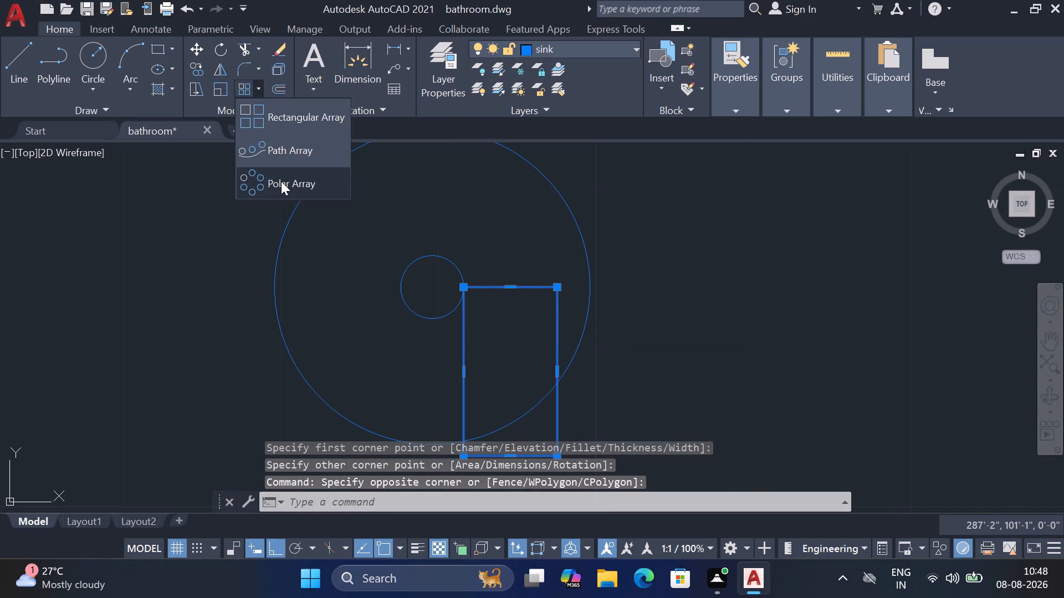
left_click(281, 181)
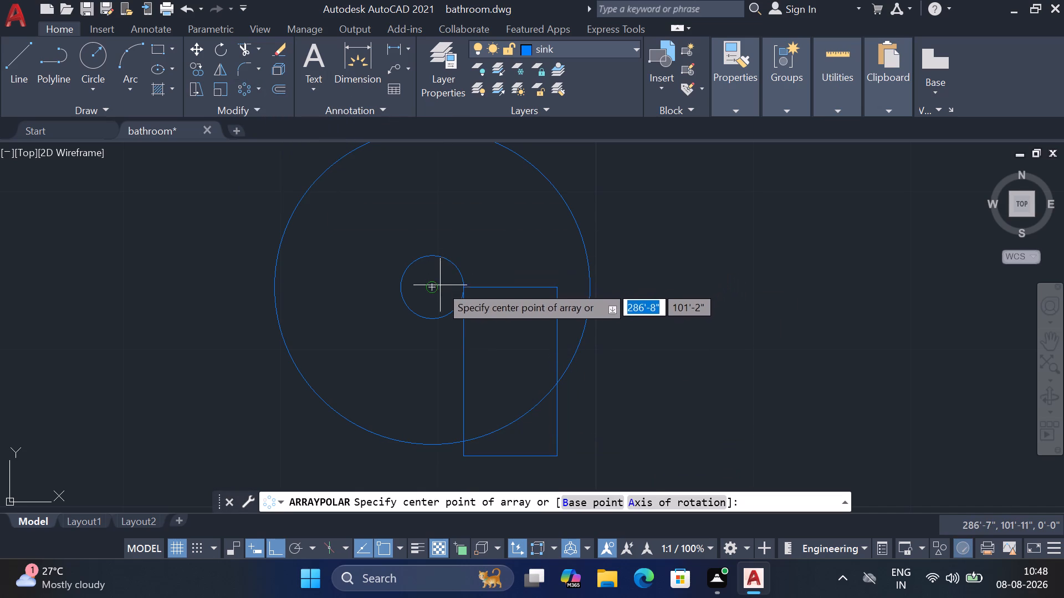
left_click(436, 287)
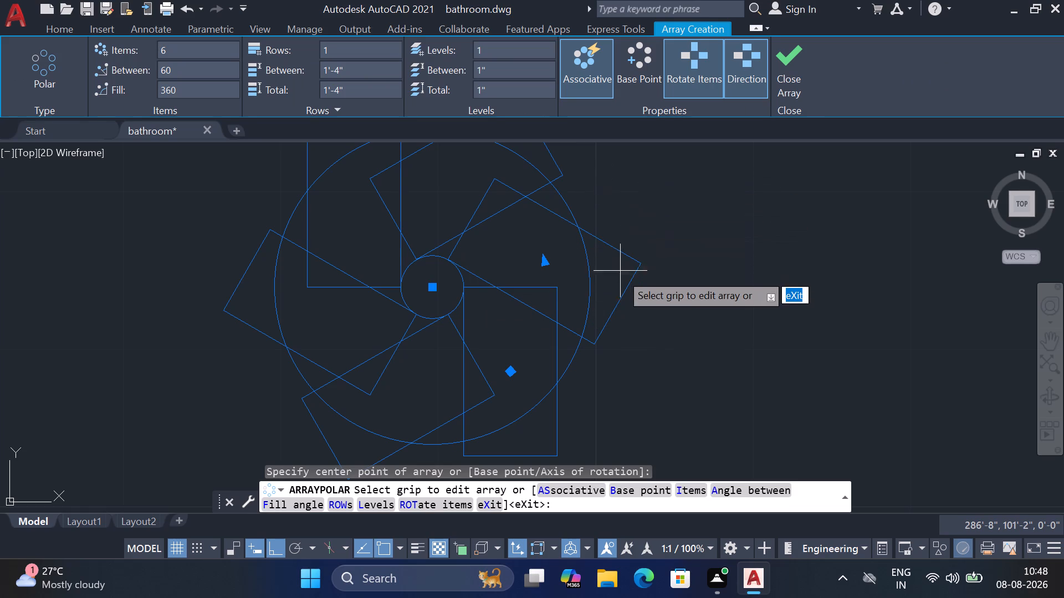
scroll(620, 285, "down", 1)
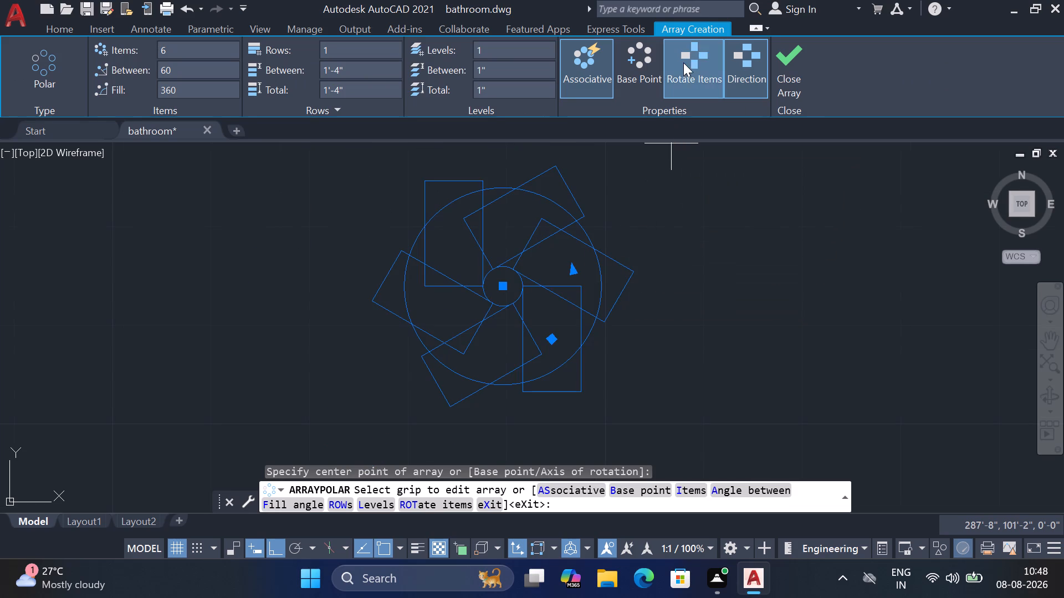
left_click(683, 63)
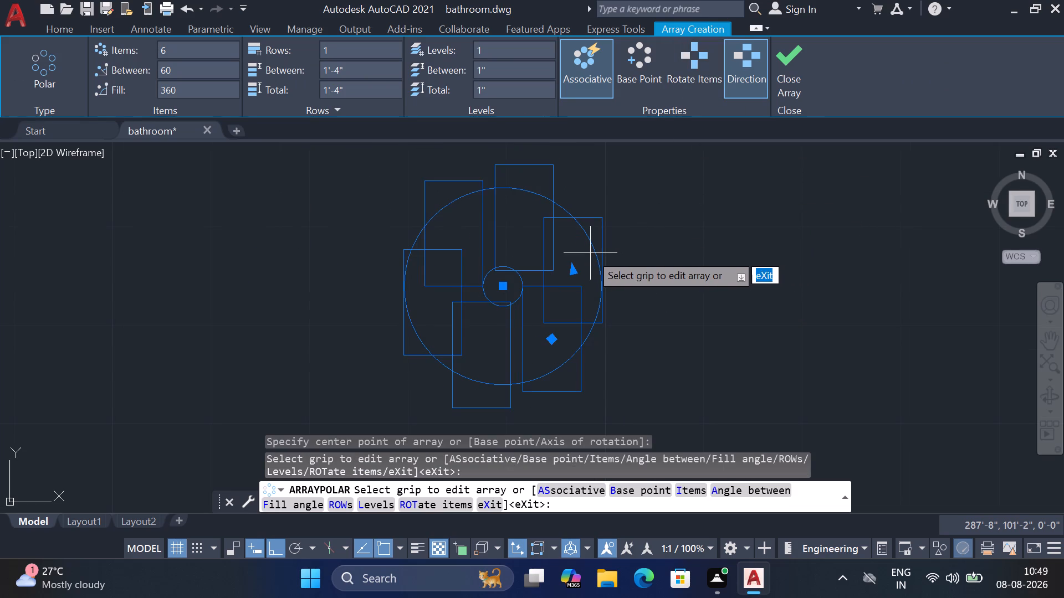
left_click(597, 56)
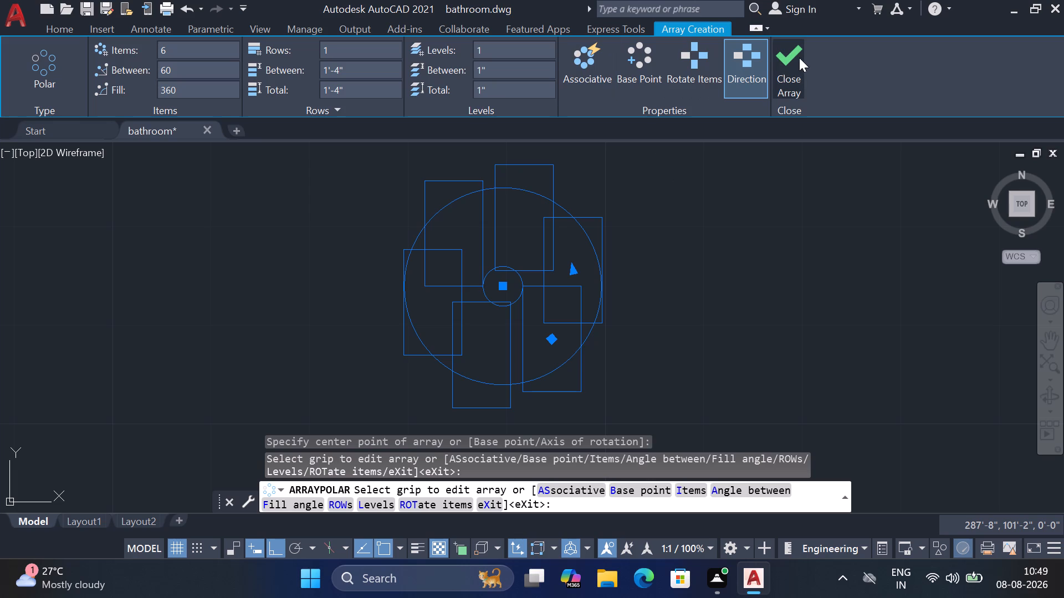
left_click(794, 56)
Trim the overlapping rectangle edges and circle arcs inside the upper-right and top rectangles of the array.
key("t")
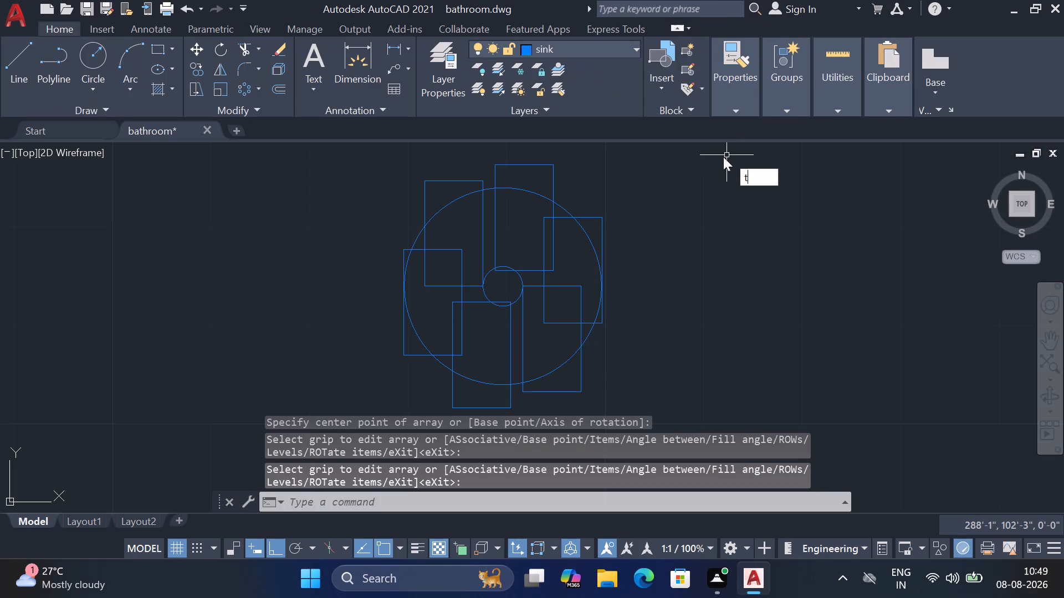
key("r")
key("space")
scroll(559, 257, "up", 1)
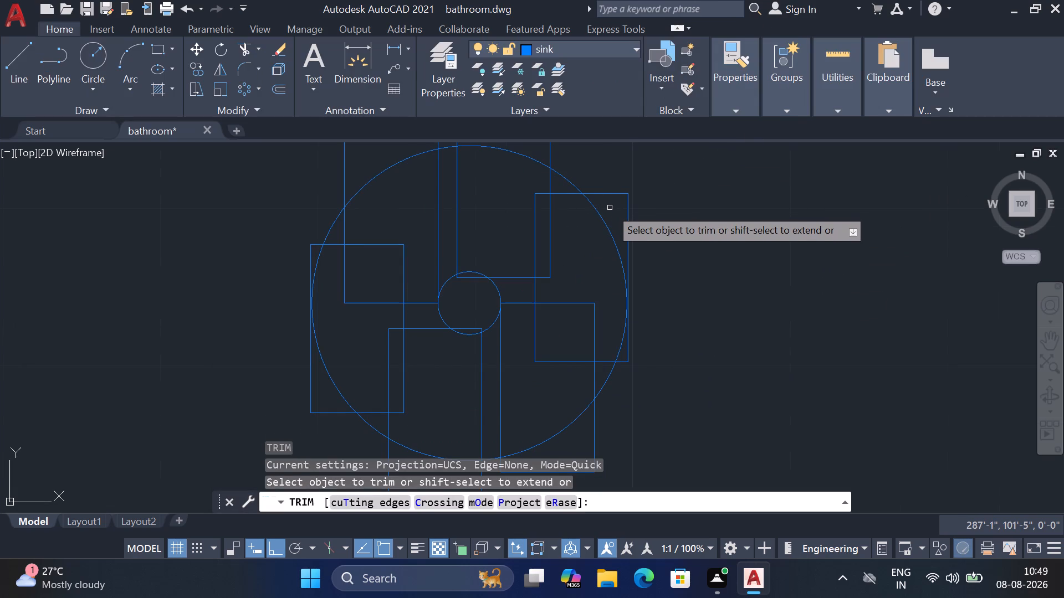
left_click(610, 208)
left_click(545, 210)
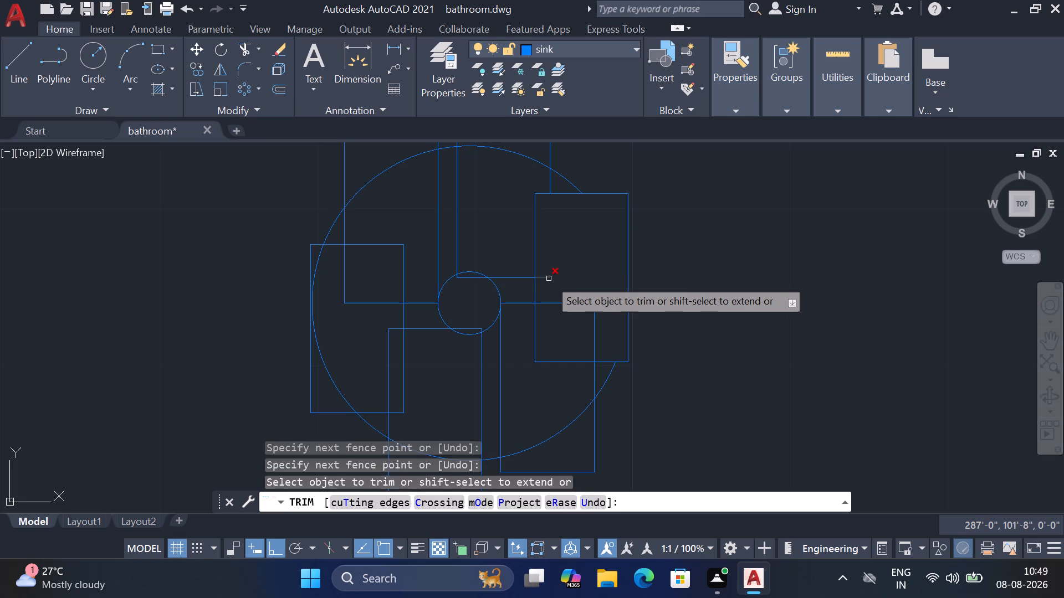
left_click(547, 279)
middle_click_drag(585, 249, 656, 348)
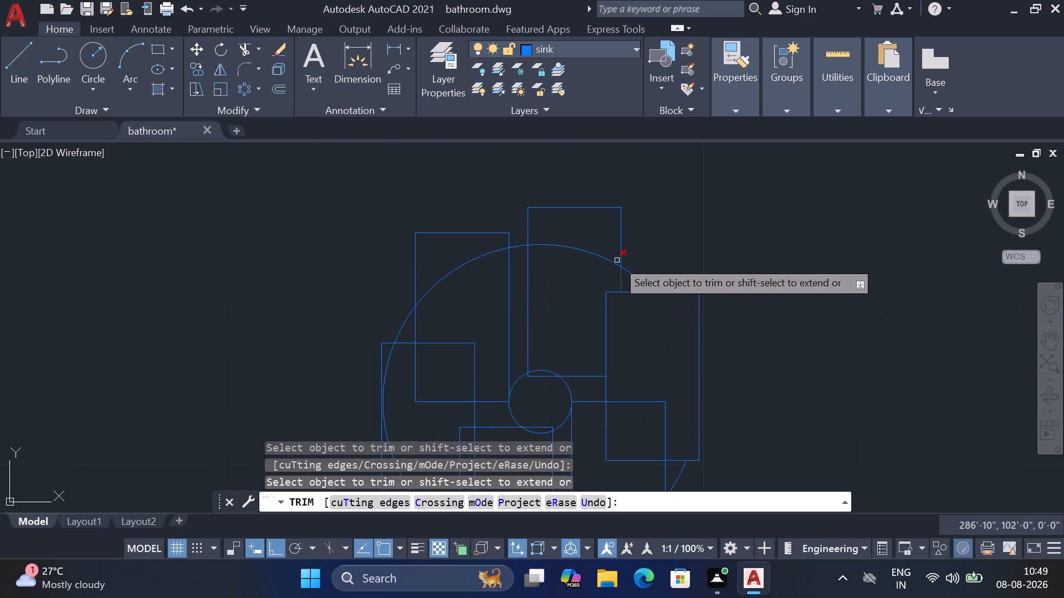
left_click(607, 249)
left_click(597, 264)
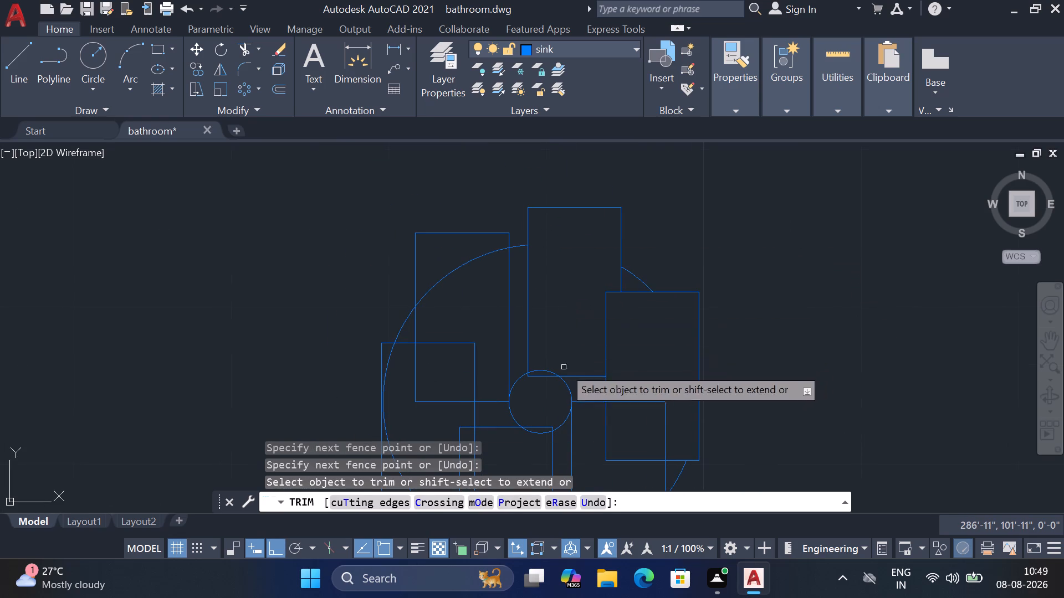
left_click(546, 371)
Trim the large circle's arcs and overlapping rectangle edges inside the upper-left and lower-left rectangles.
middle_click_drag(557, 349, 614, 298)
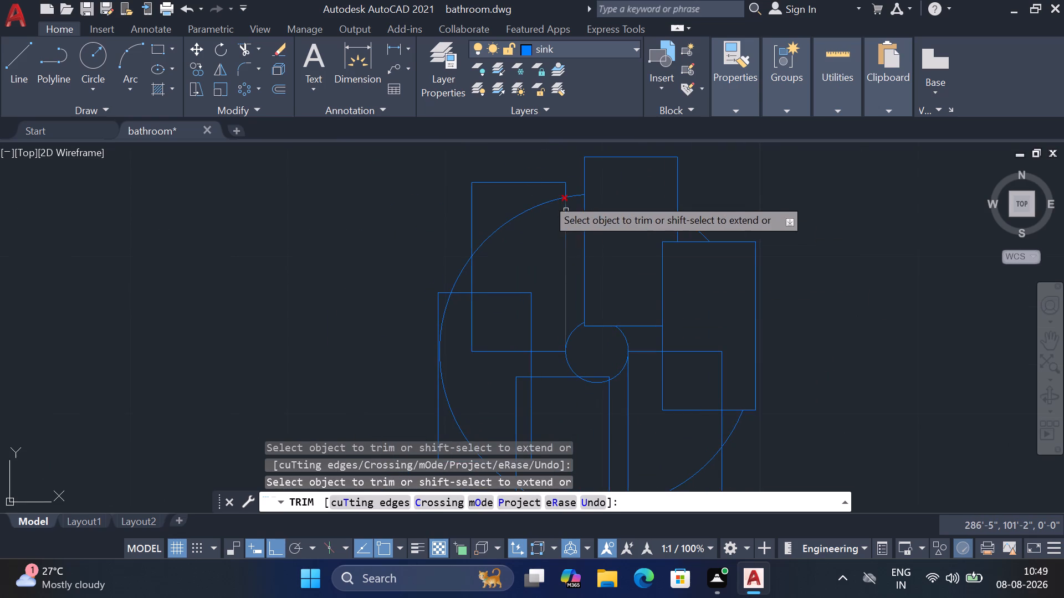
left_click(531, 190)
left_click(528, 236)
middle_click_drag(537, 306, 594, 253)
left_click(566, 229)
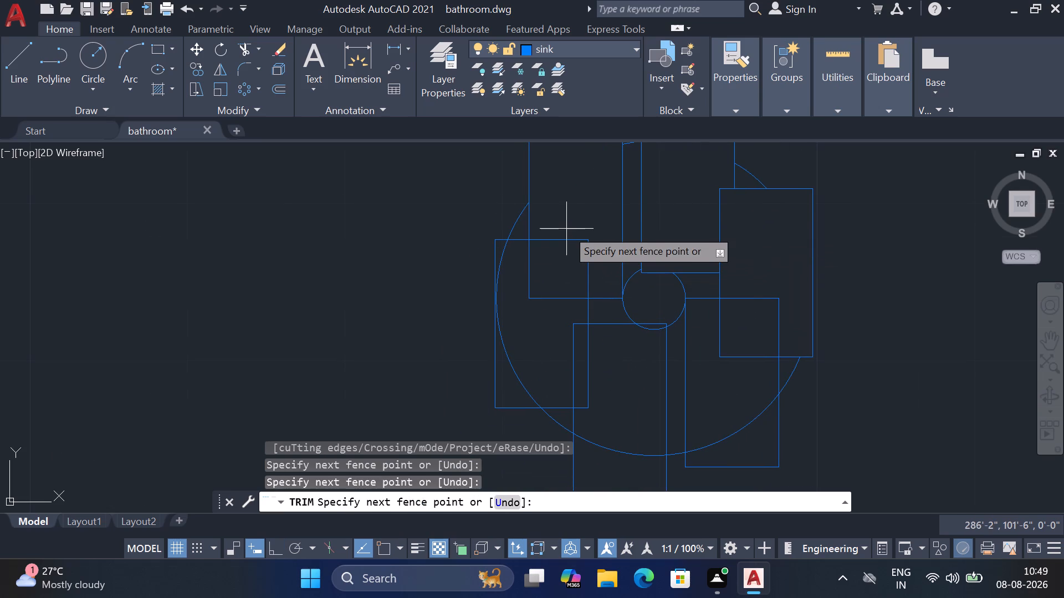
left_click(596, 260)
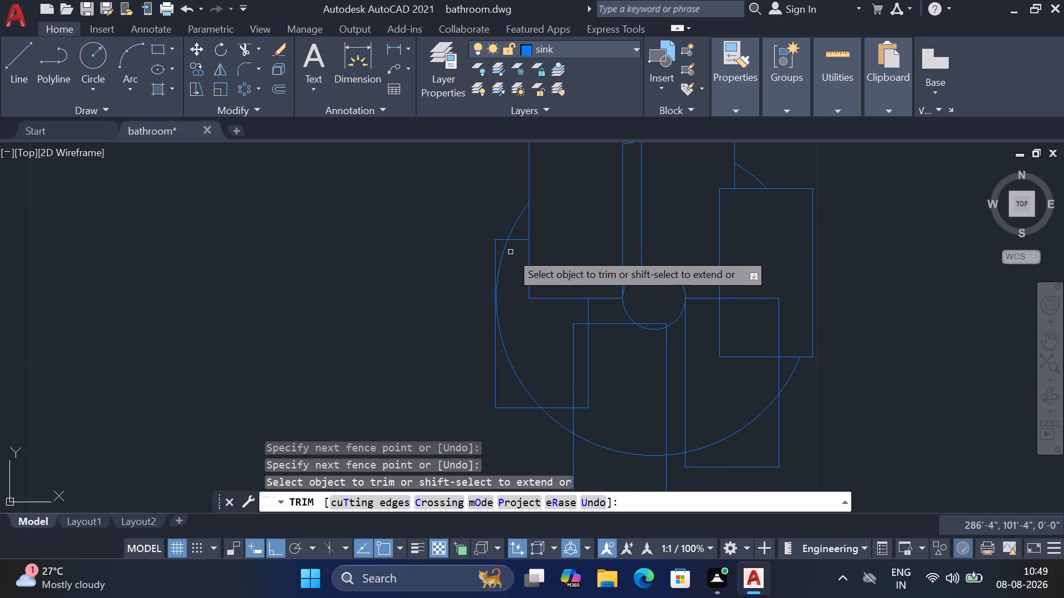
left_click(508, 249)
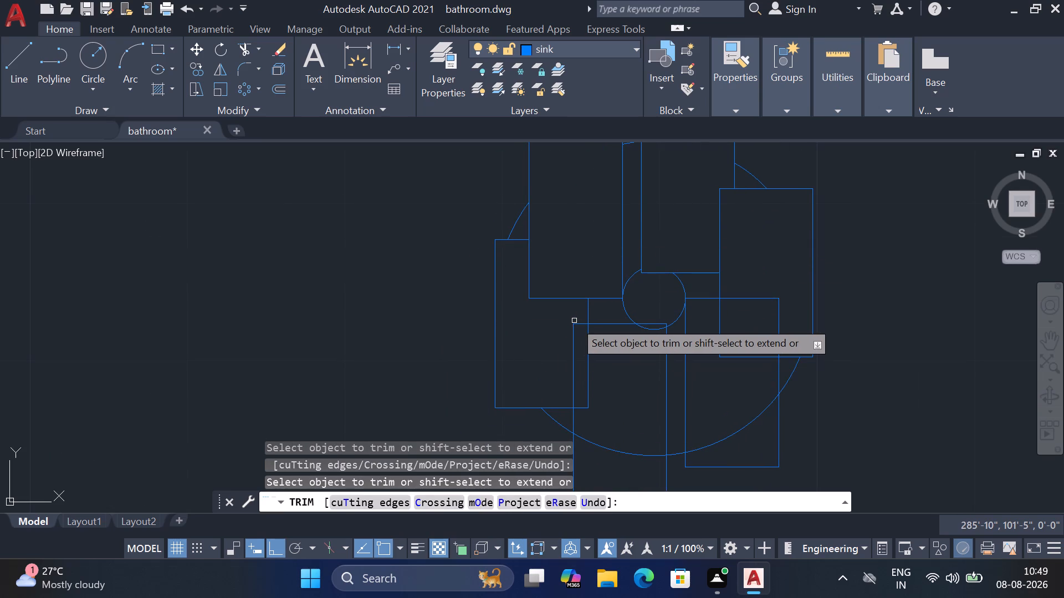
left_click(574, 321)
left_click(575, 327)
left_click(575, 333)
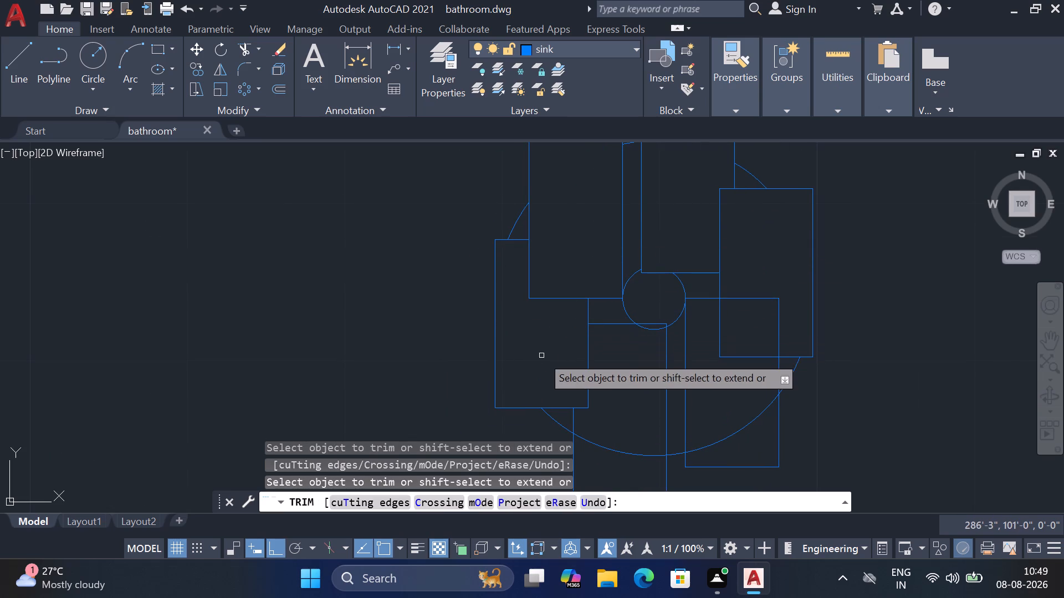
Trim the small and large circle arcs that lie inside the bottom rectangle.
scroll(544, 343, "down", 1)
middle_click_drag(624, 360, 592, 333)
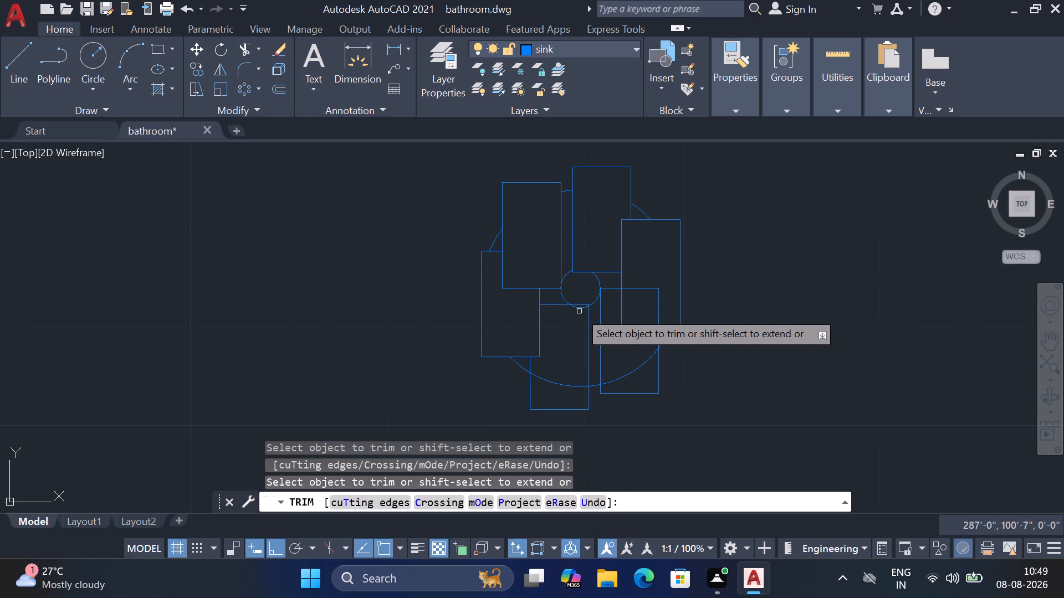
left_click(579, 310)
left_click(570, 370)
left_click(555, 399)
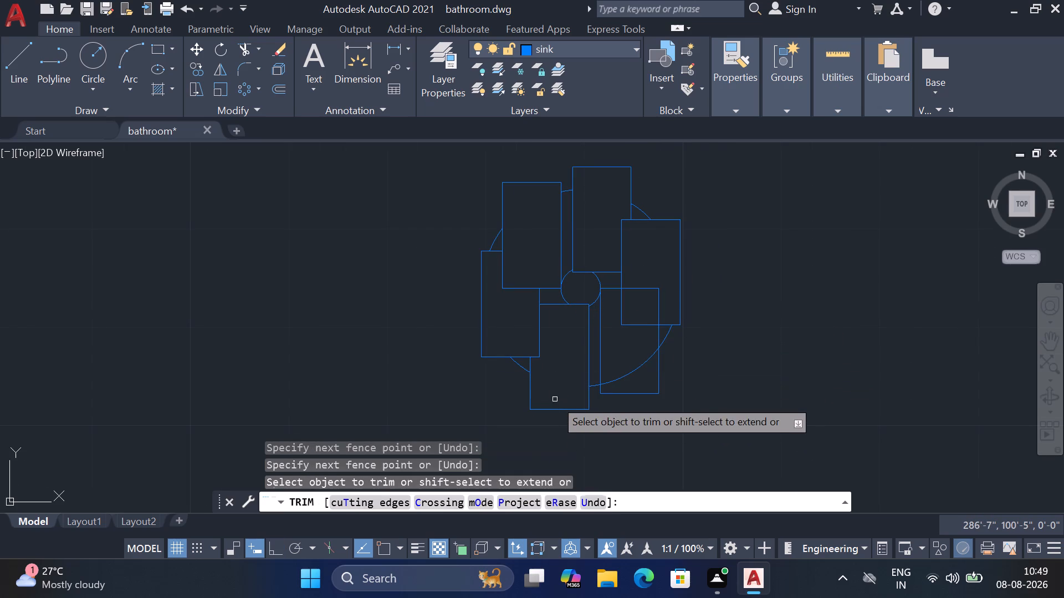
Trim the large circle's arc and the upper-right rectangle's overlapping edges inside the lower-right rectangle, and end the trimming.
left_click(635, 374)
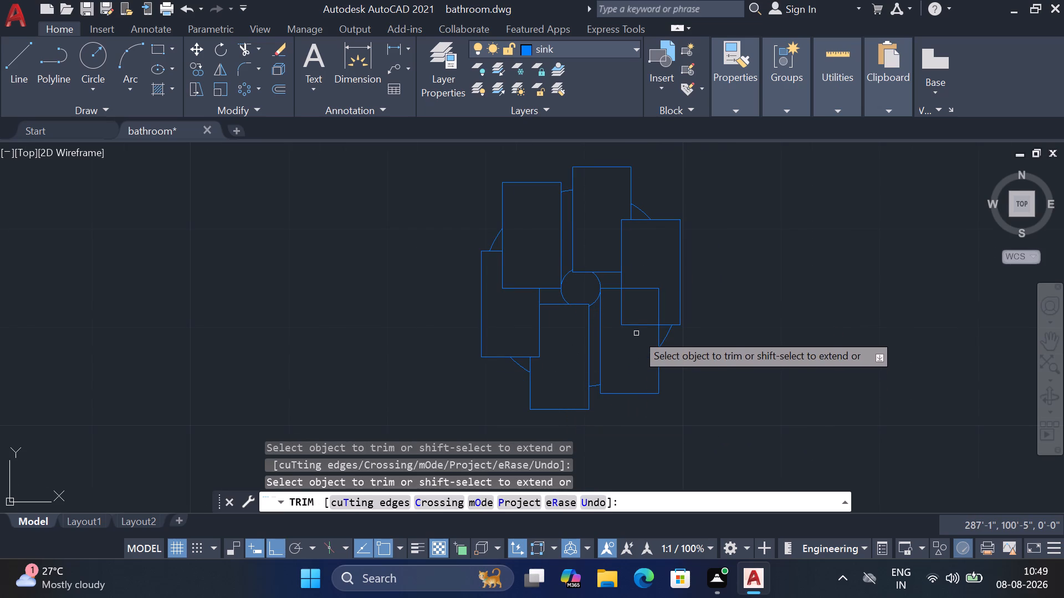
left_click(638, 317)
left_click(617, 306)
left_click(640, 314)
left_click(638, 341)
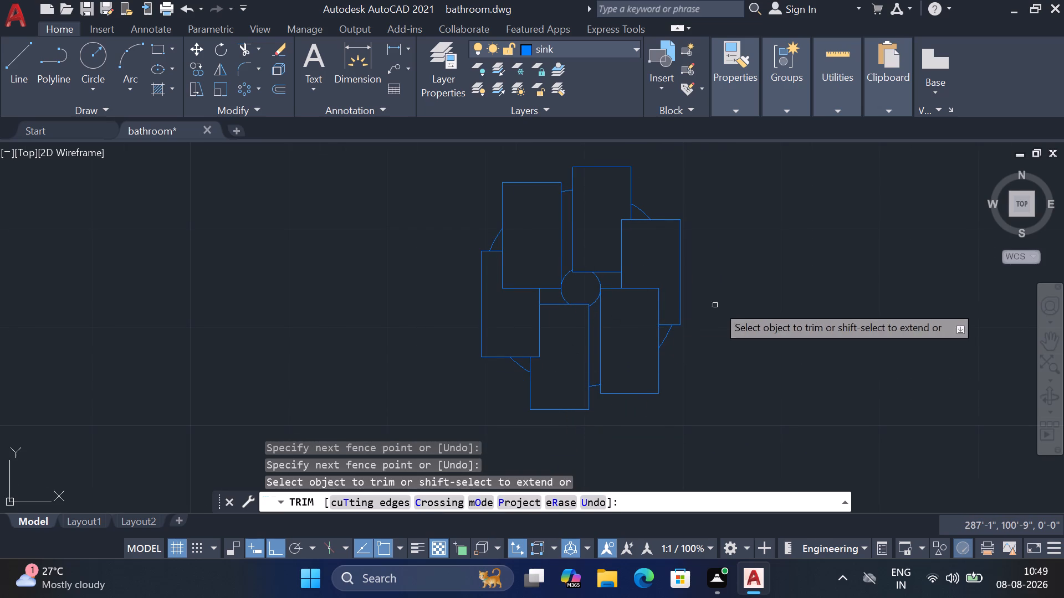
scroll(721, 303, "down", 1)
middle_click_drag(765, 306, 667, 313)
key("Escape")
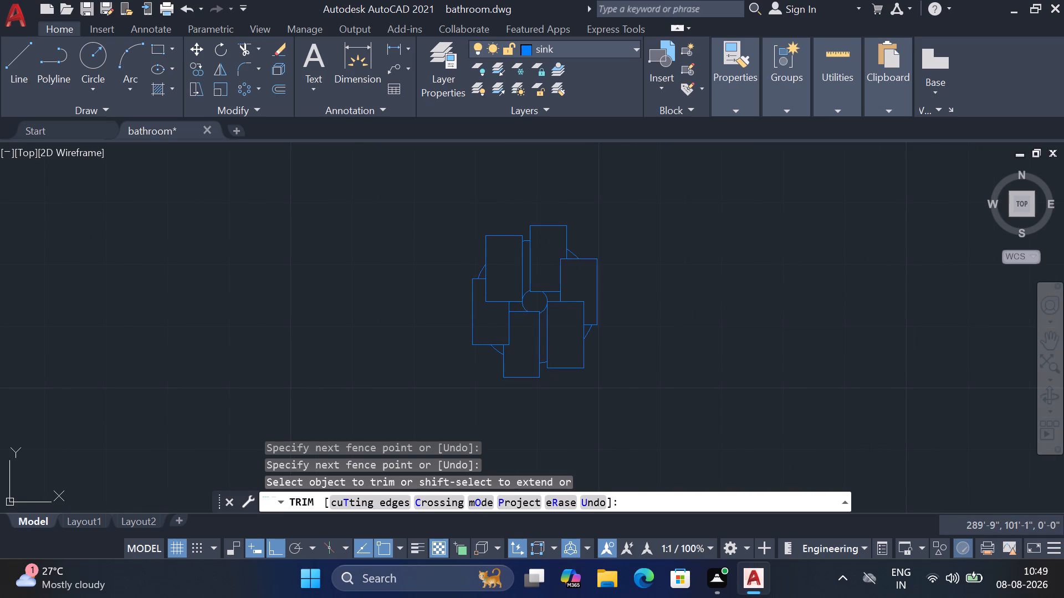
Draw a circle of about 1" radius at the centre of the upper-left rectangle.
scroll(467, 239, "down", 1)
scroll(501, 257, "up", 2)
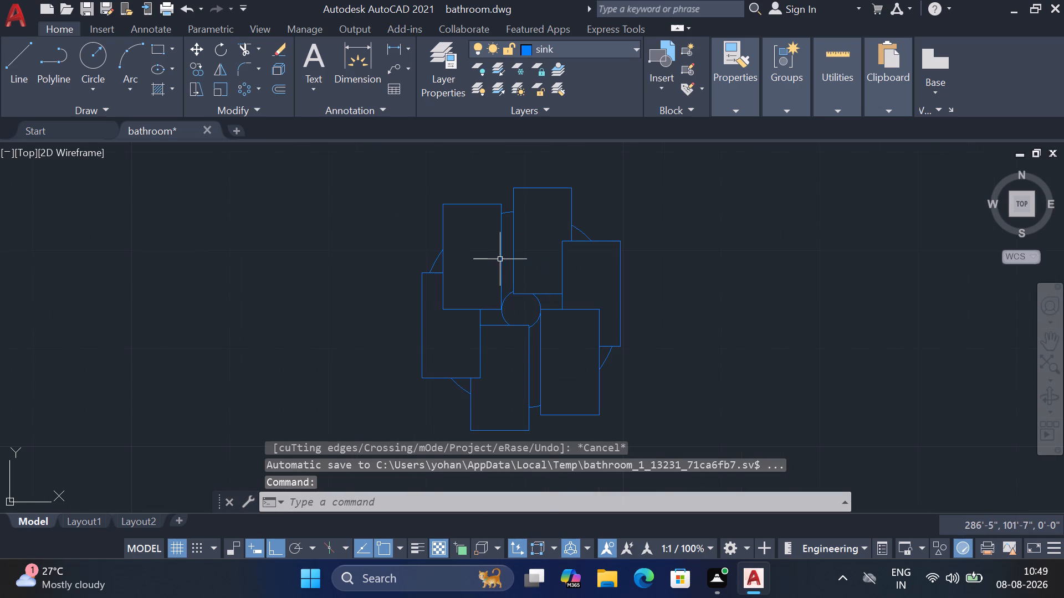
middle_click_drag(595, 273, 596, 274)
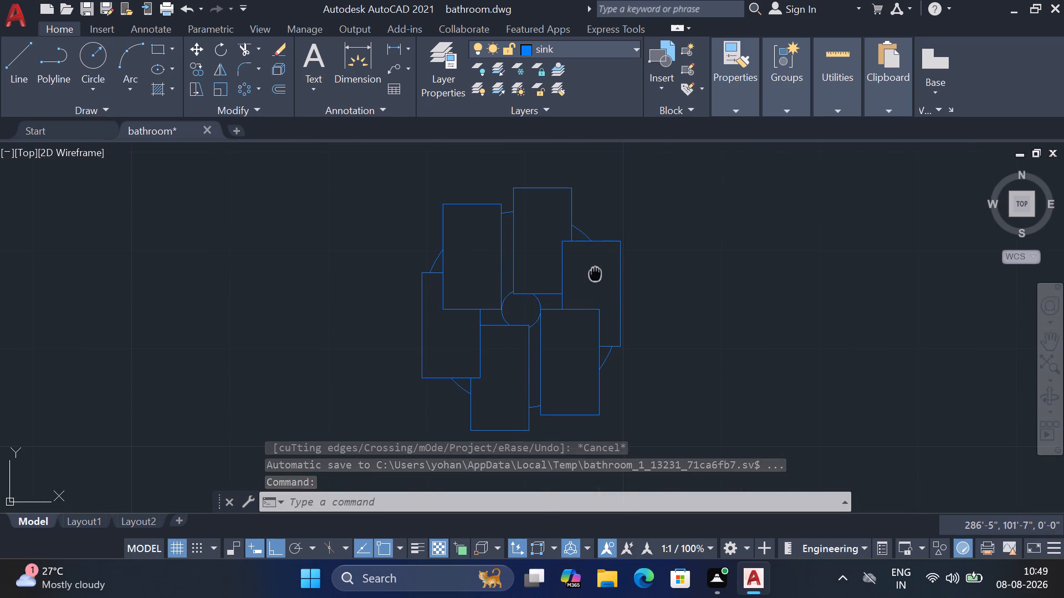
middle_click_drag(596, 274, 601, 292)
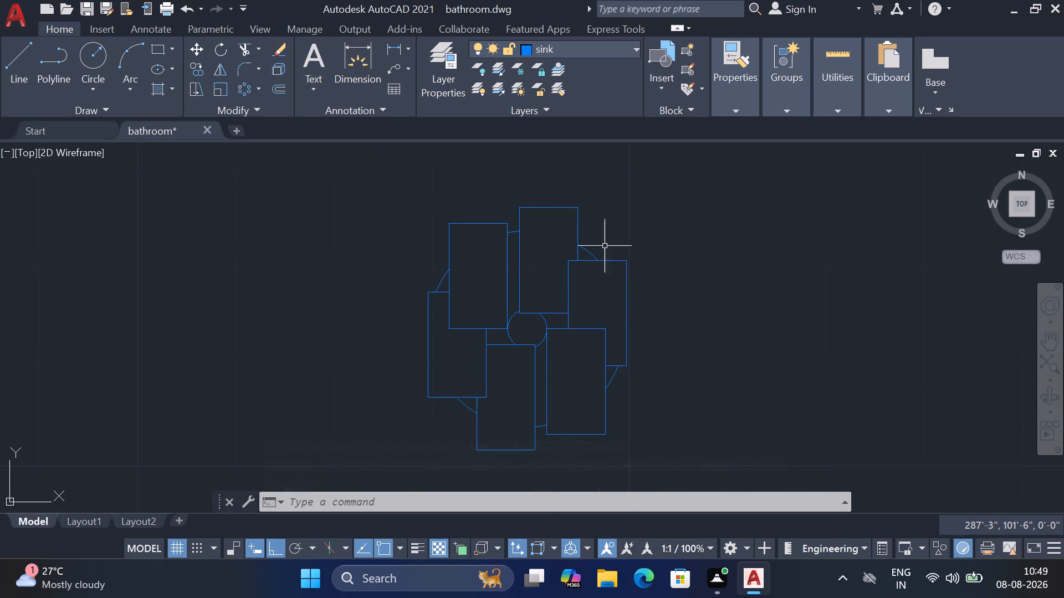
key("c")
key("space")
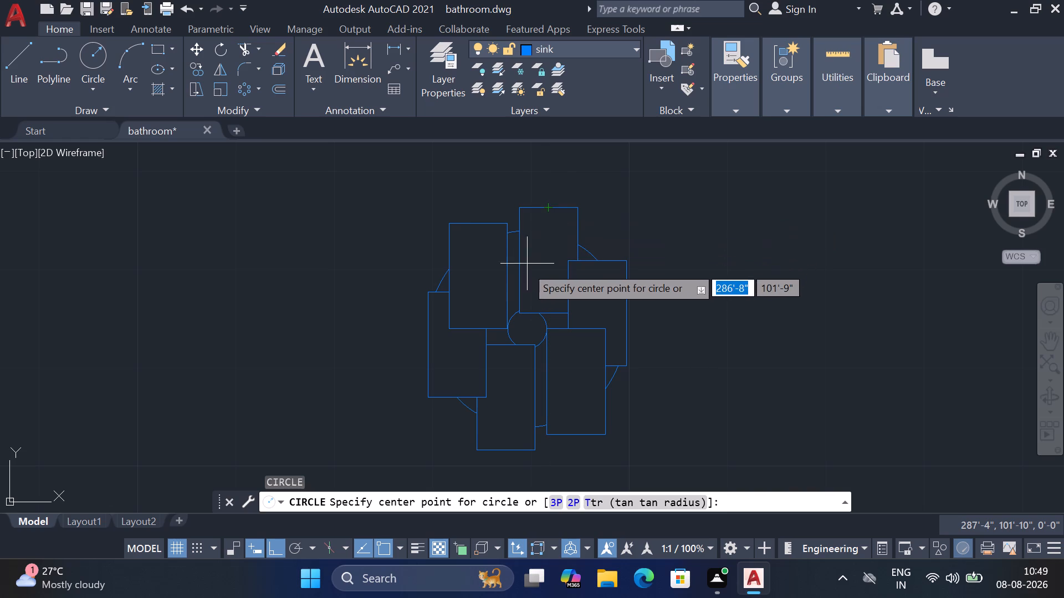
left_click(479, 274)
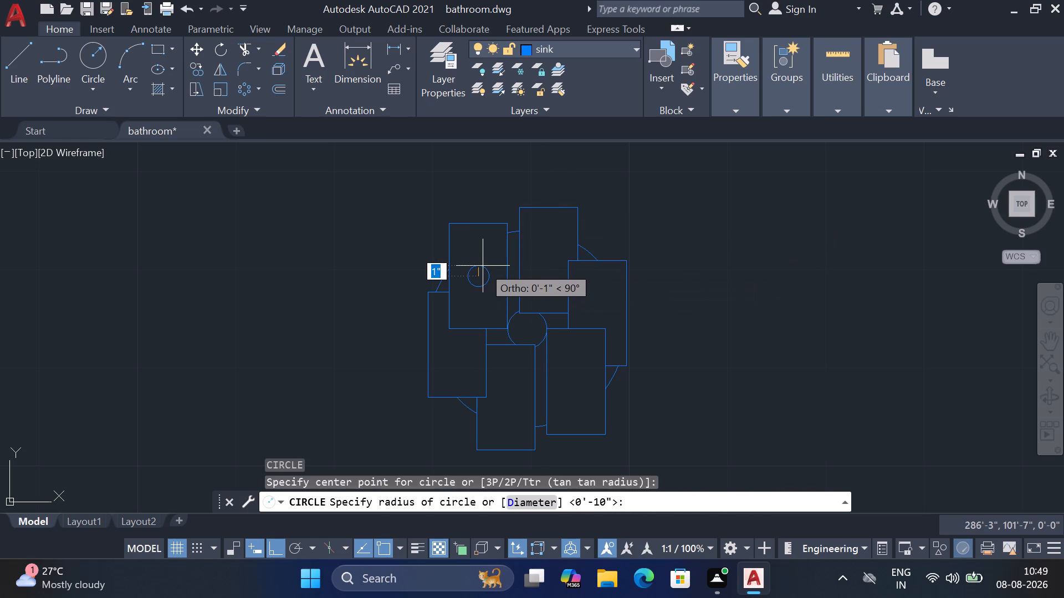
left_click(483, 266)
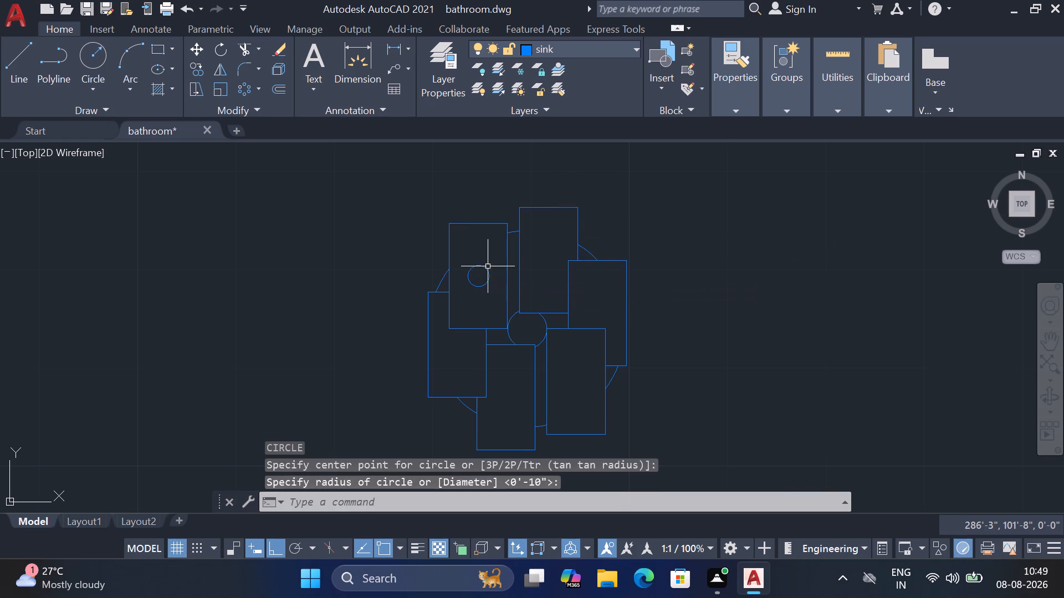
Draw two diagonal lines from the upper-left rectangle's bottom corners to the small circle inside it.
key("l")
key("space")
left_click(504, 333)
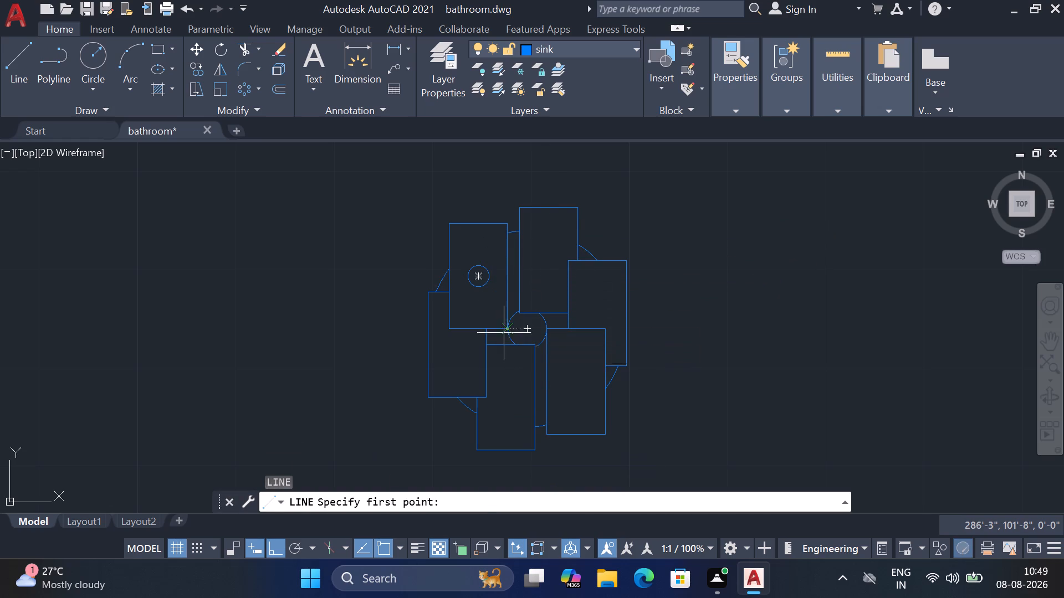
left_click(484, 287)
key("Escape")
key("space")
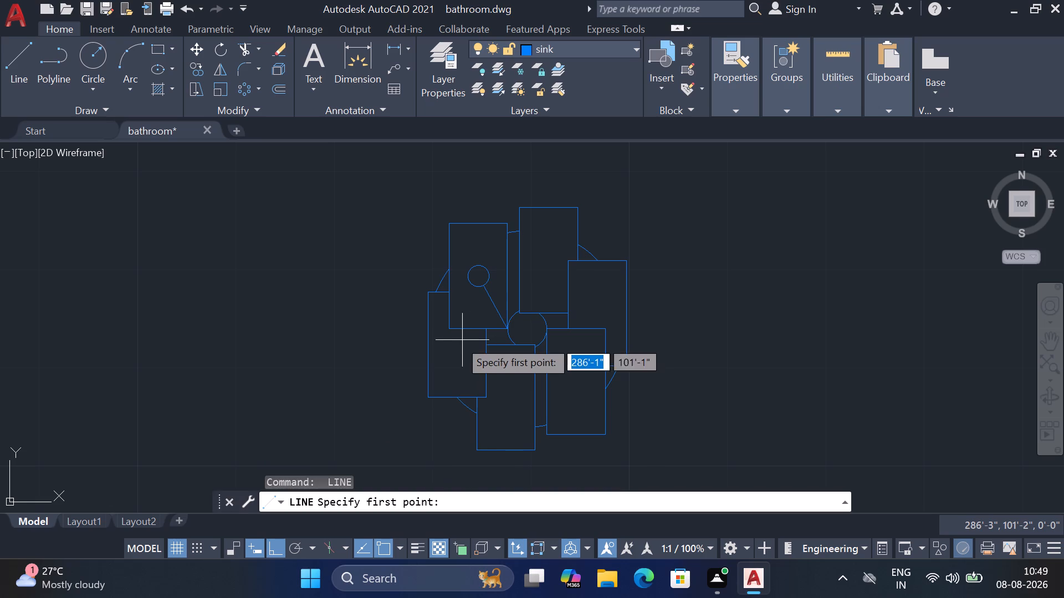
left_click(456, 328)
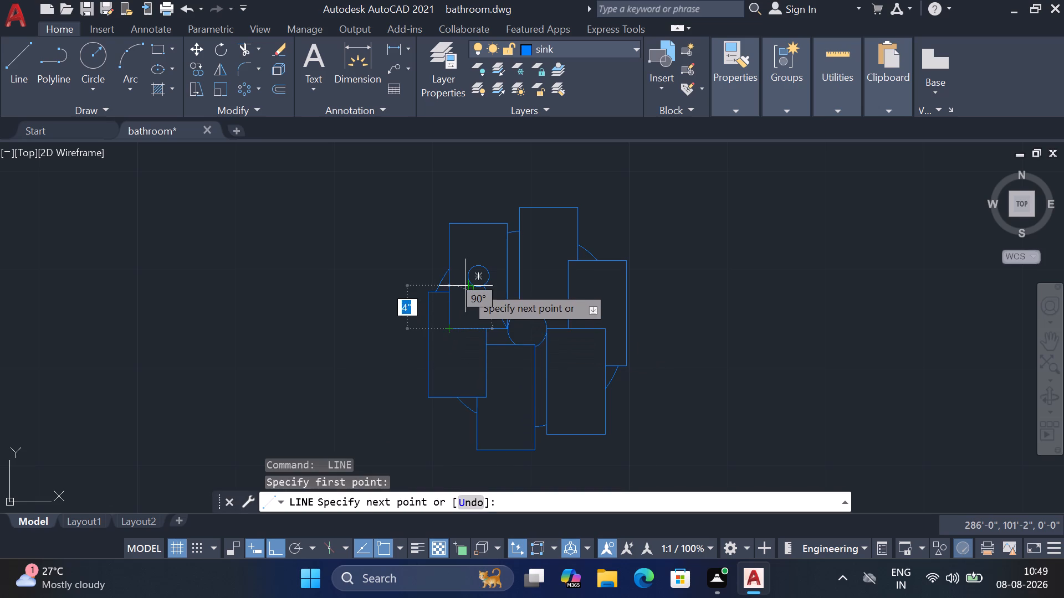
left_click(472, 285)
key("Escape")
Draw two diagonal lines from the same rectangle's top corners to its small inner circle.
key("space")
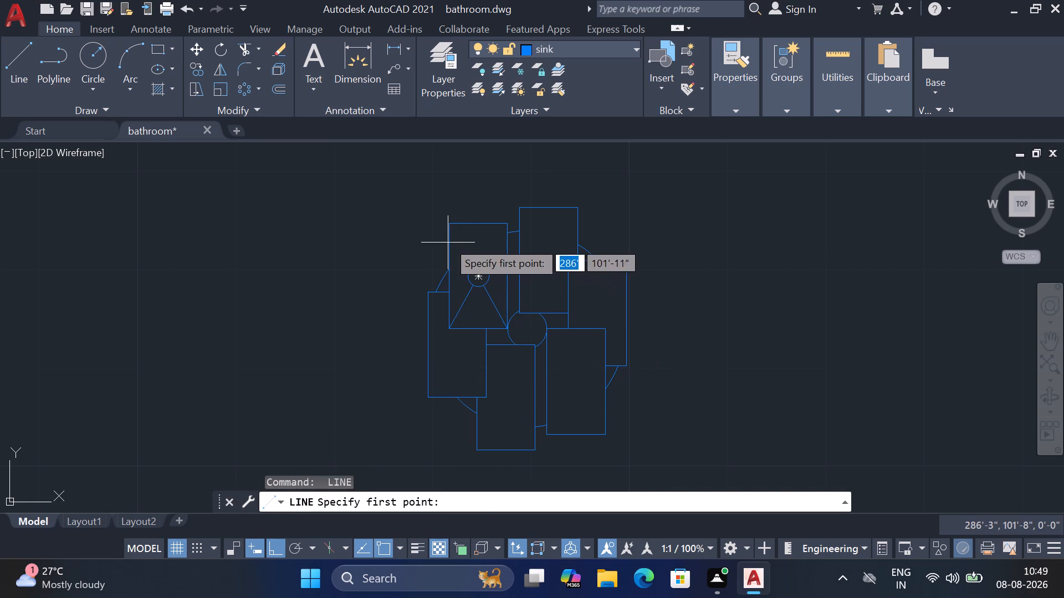
left_click(451, 228)
left_click(471, 263)
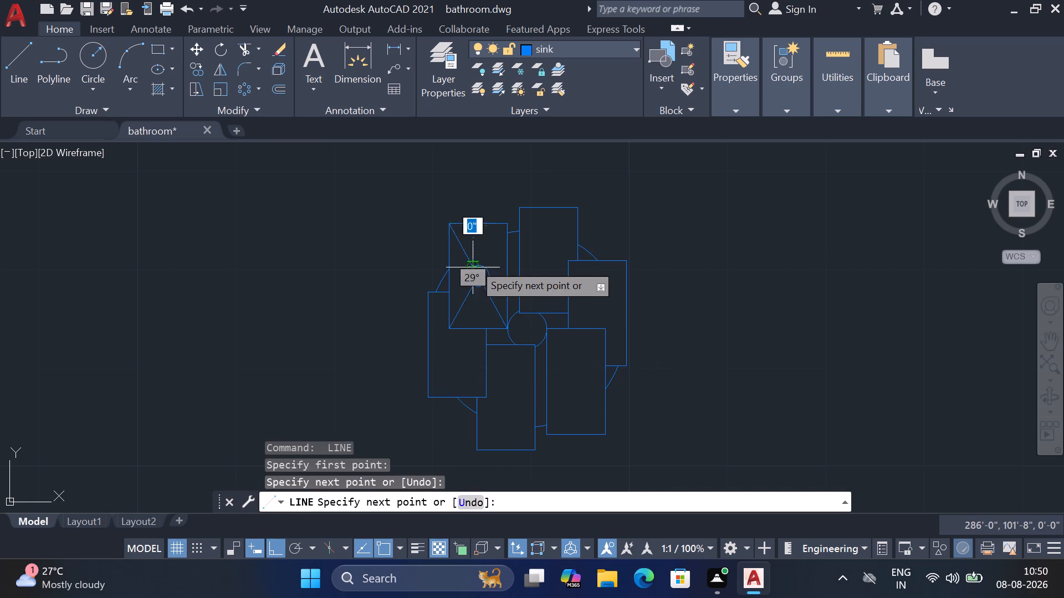
key("Escape")
key("space")
left_click(505, 225)
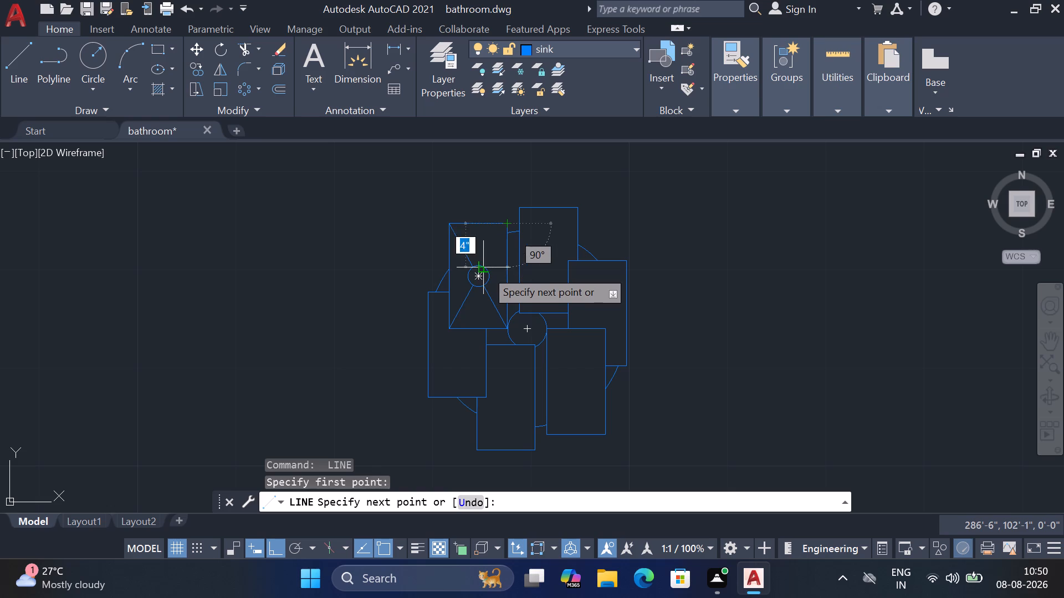
left_click(485, 270)
key("Escape")
Draw a larger circle concentric with the rectangle's small inner circle, with its radius reaching the rectangle's long sides.
scroll(481, 272, "up", 3)
scroll(492, 301, "down", 1)
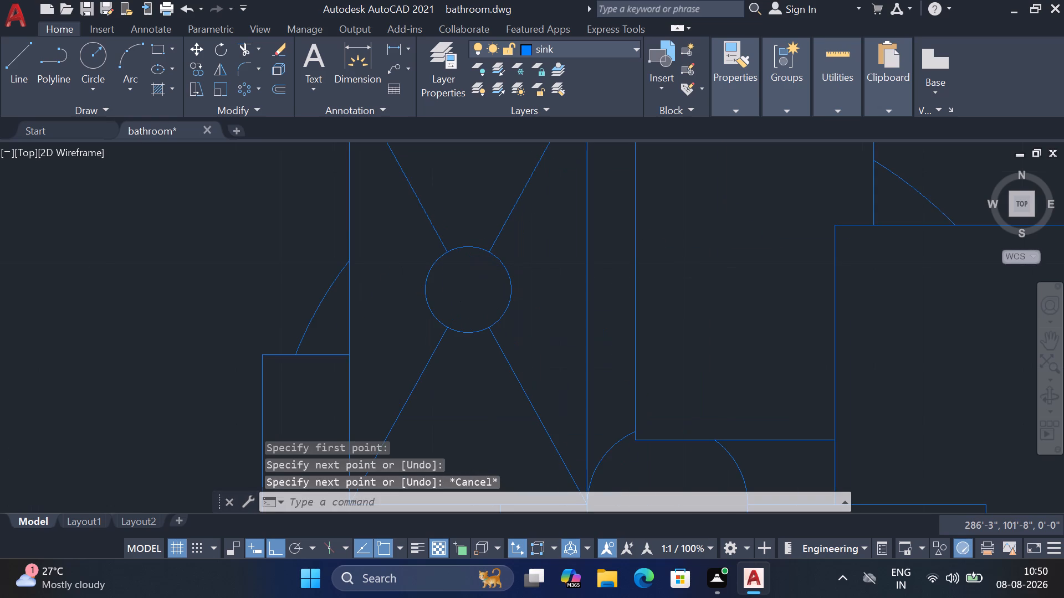
key("c")
key("space")
left_click(475, 293)
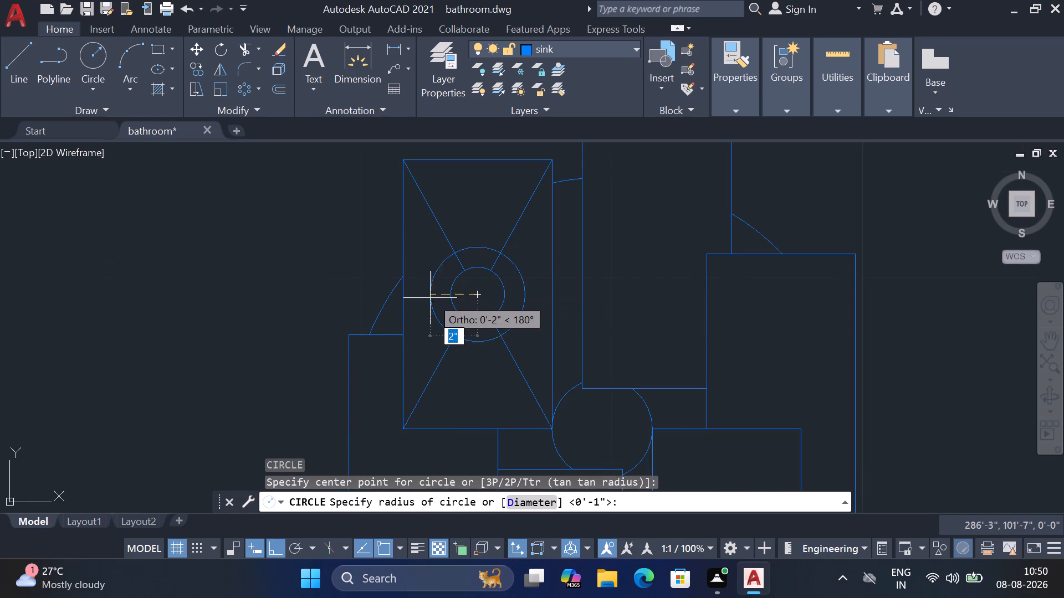
left_click(405, 298)
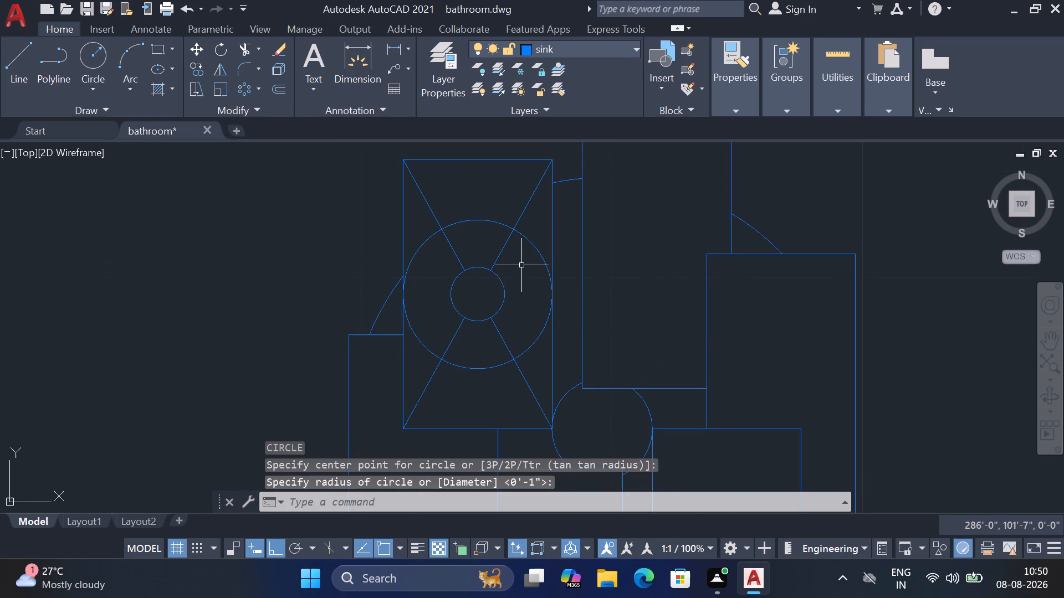
Draw radial lines between the small and larger concentric circles at their right and top quadrants.
middle_click_drag(521, 265, 530, 279)
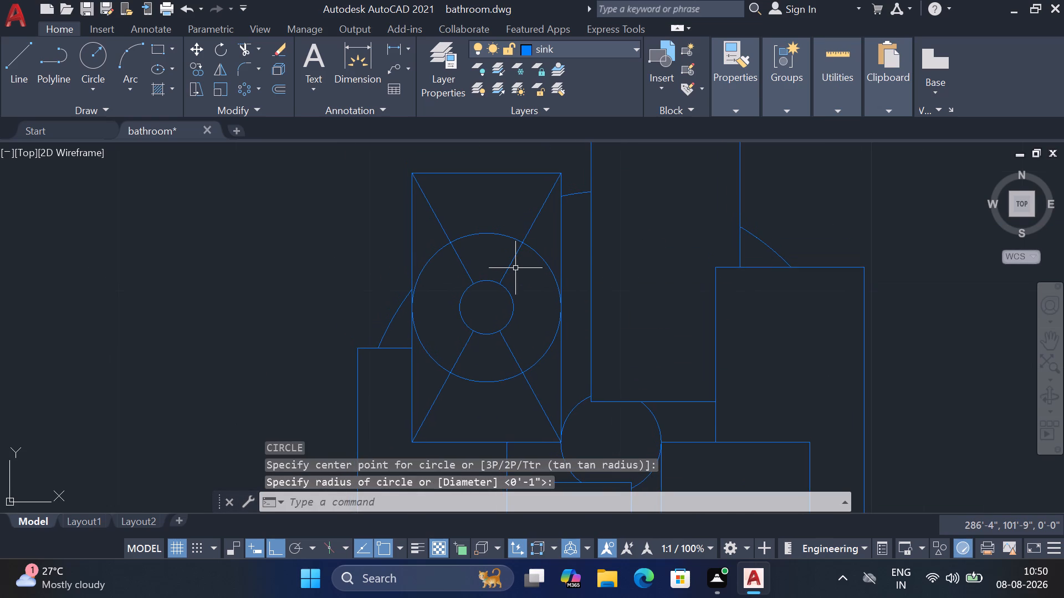
key("l")
key("space")
left_click(515, 305)
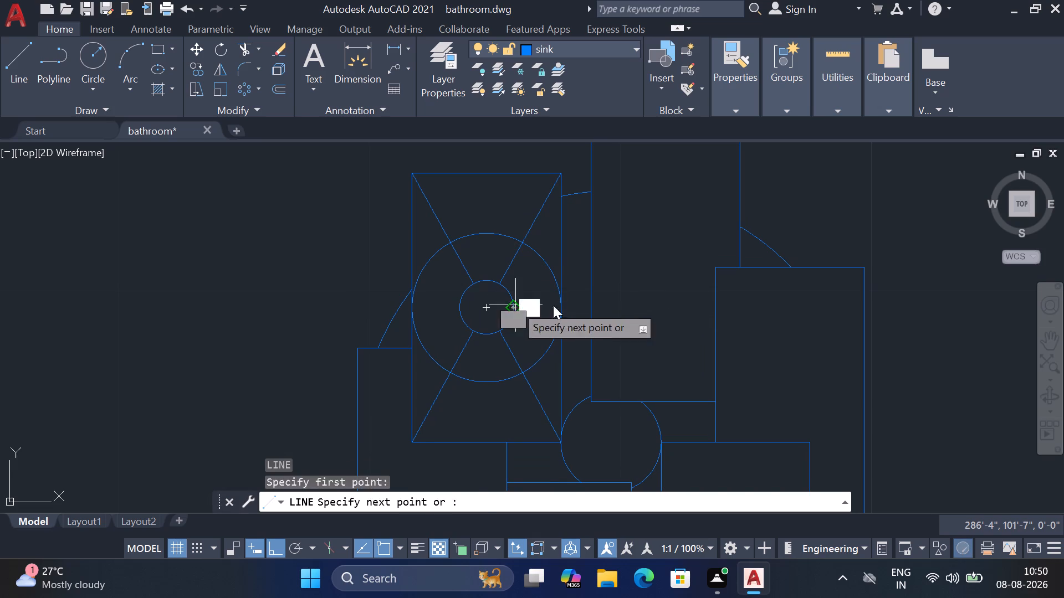
left_click(559, 306)
key("Escape")
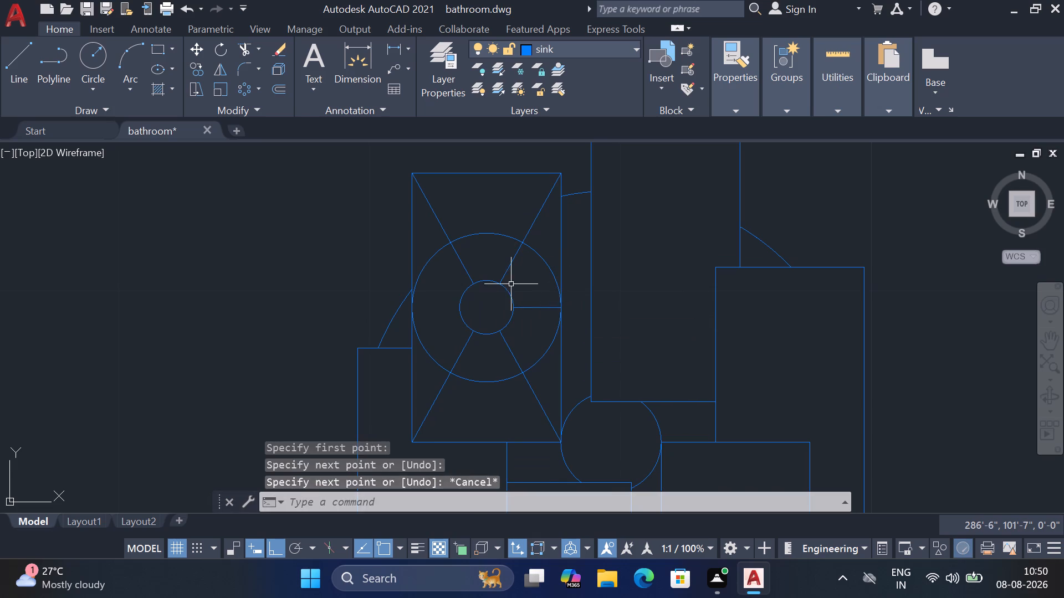
key("space")
left_click(485, 283)
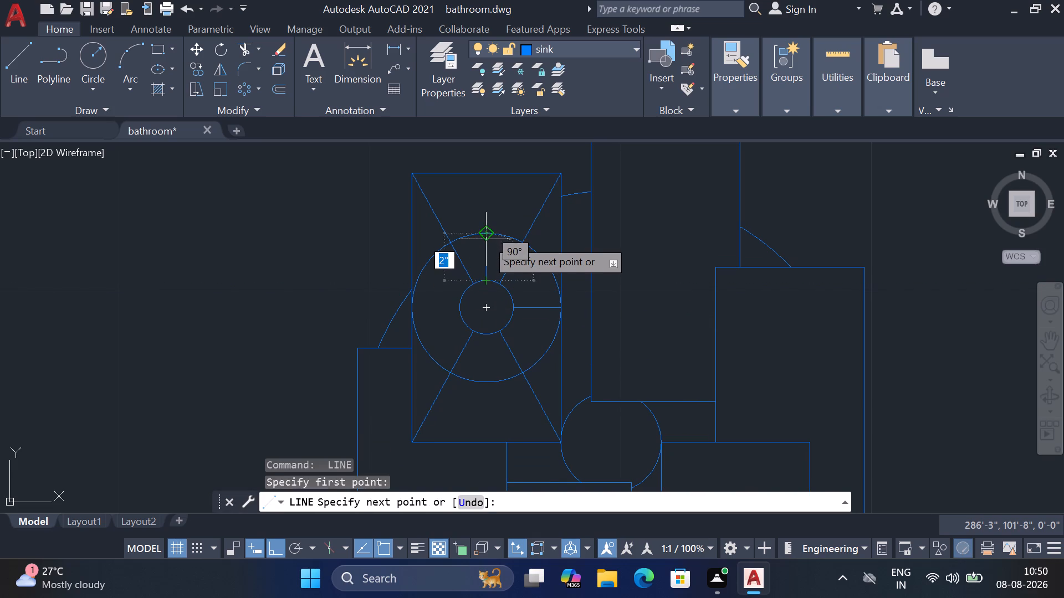
left_click(486, 236)
key("Escape")
Draw radial lines between the two concentric circles at their left and bottom quadrants.
key("space")
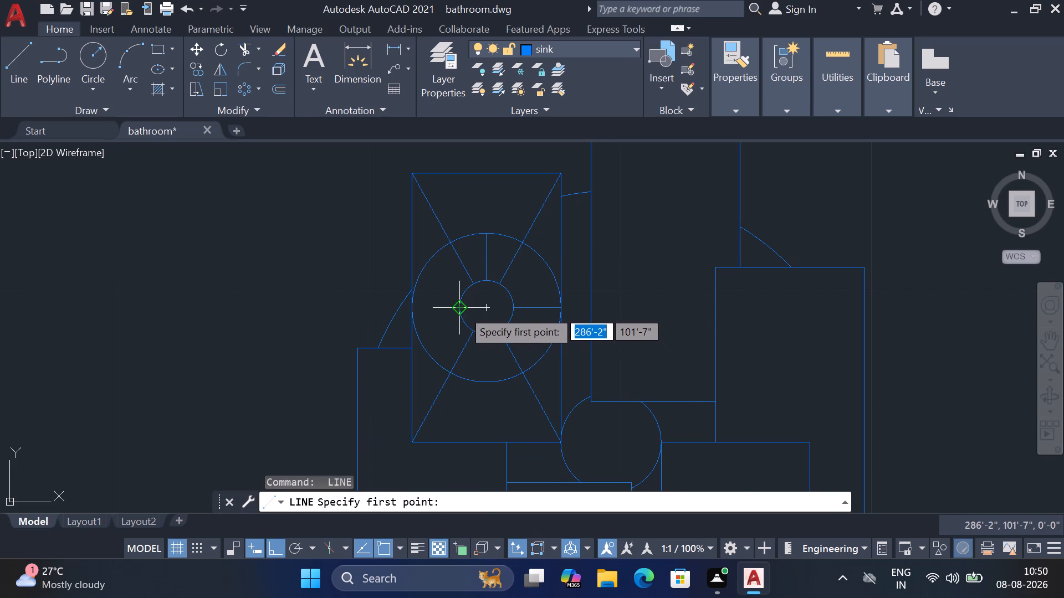
left_click(462, 309)
left_click(413, 305)
key("Escape")
key("space")
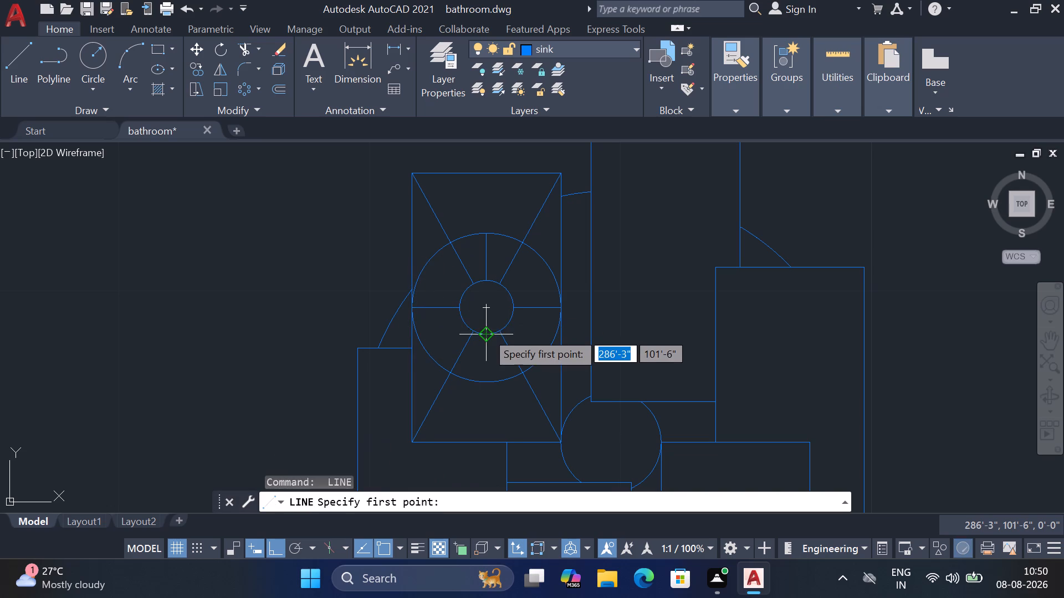
left_click(486, 333)
left_click(487, 382)
key("Escape")
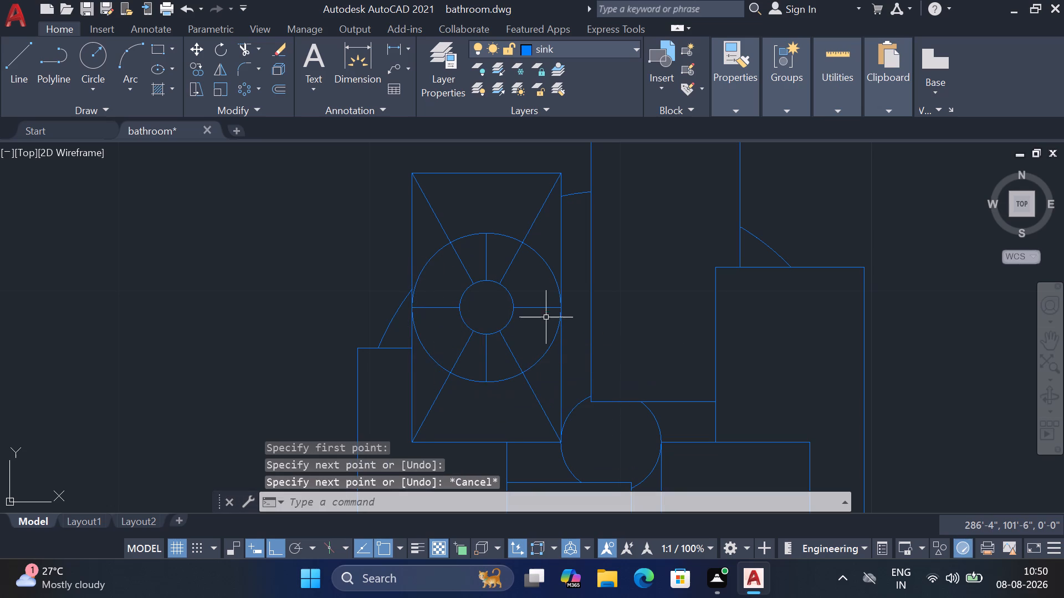
Rotate a copy of the four radial lines about the circles' centre, aligning the angle with the upper-right diagonal on the larger circle.
left_click(539, 307)
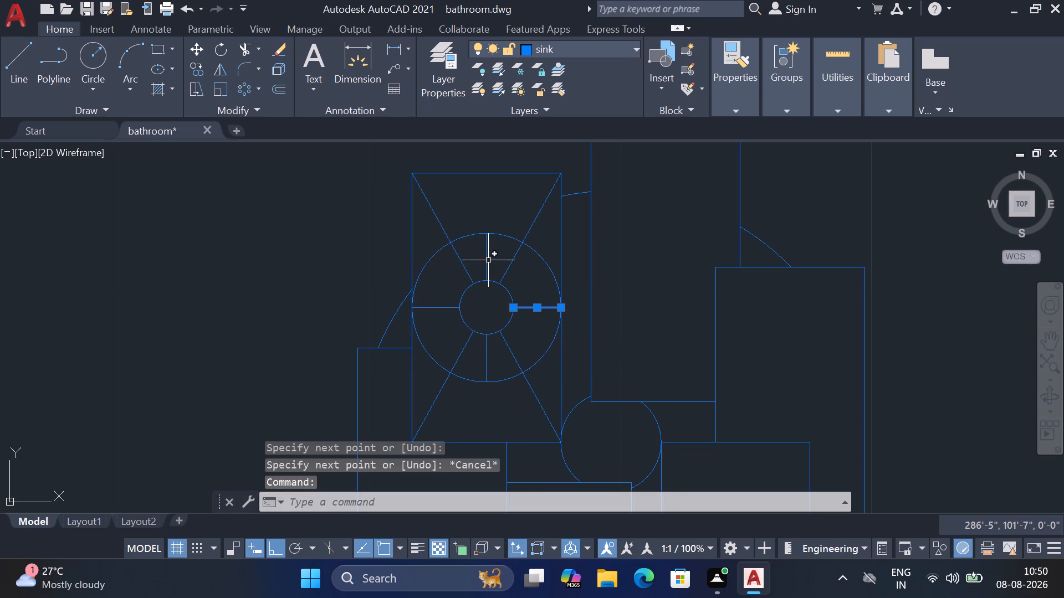
left_click(488, 260)
left_click(454, 302)
left_click(440, 317)
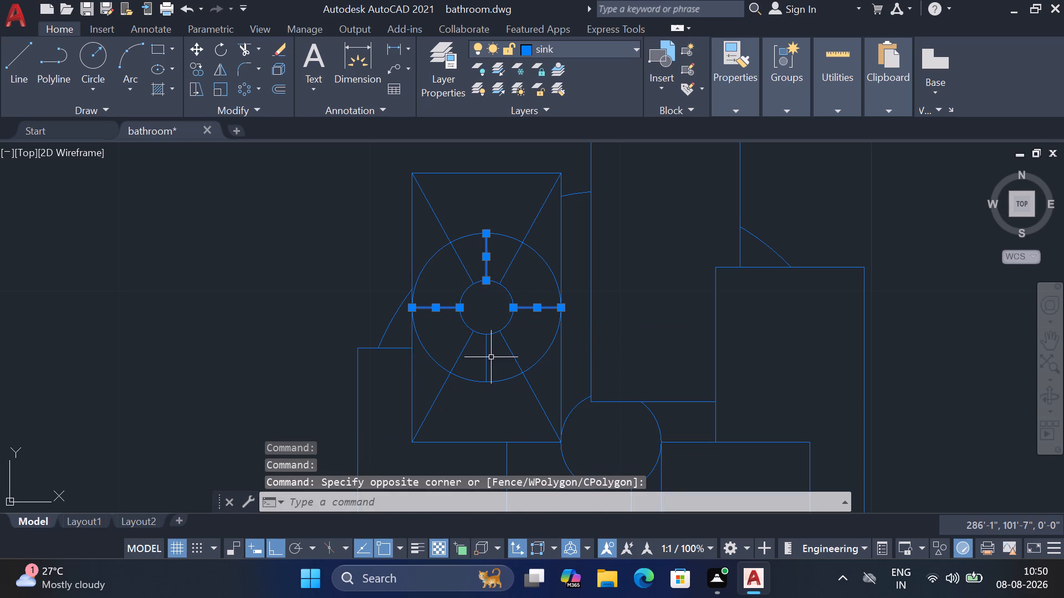
left_click(491, 357)
left_click(482, 364)
type("ro")
key("space")
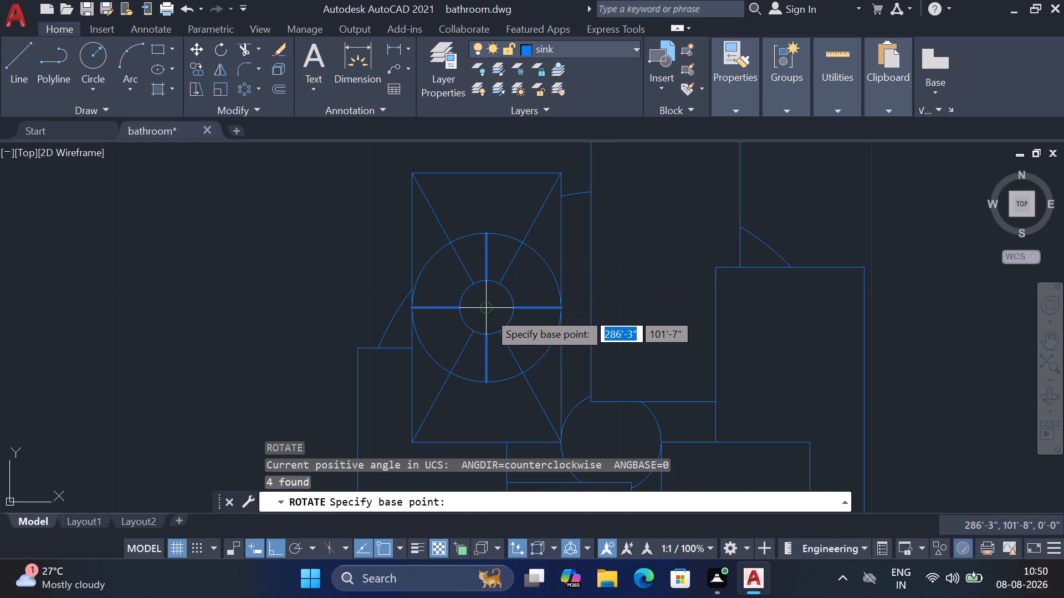
left_click(488, 312)
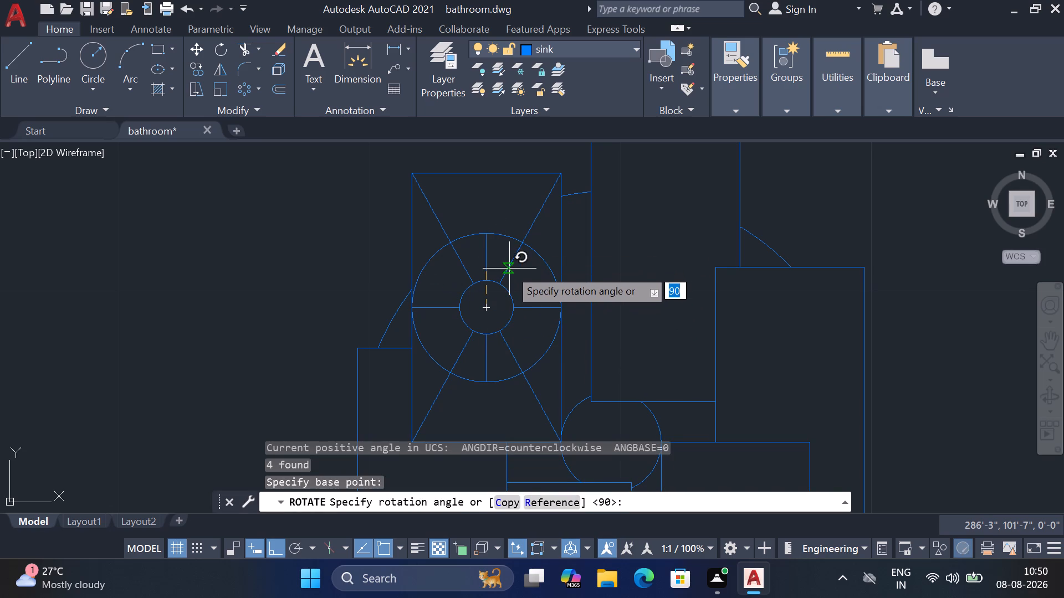
type("c")
key("space")
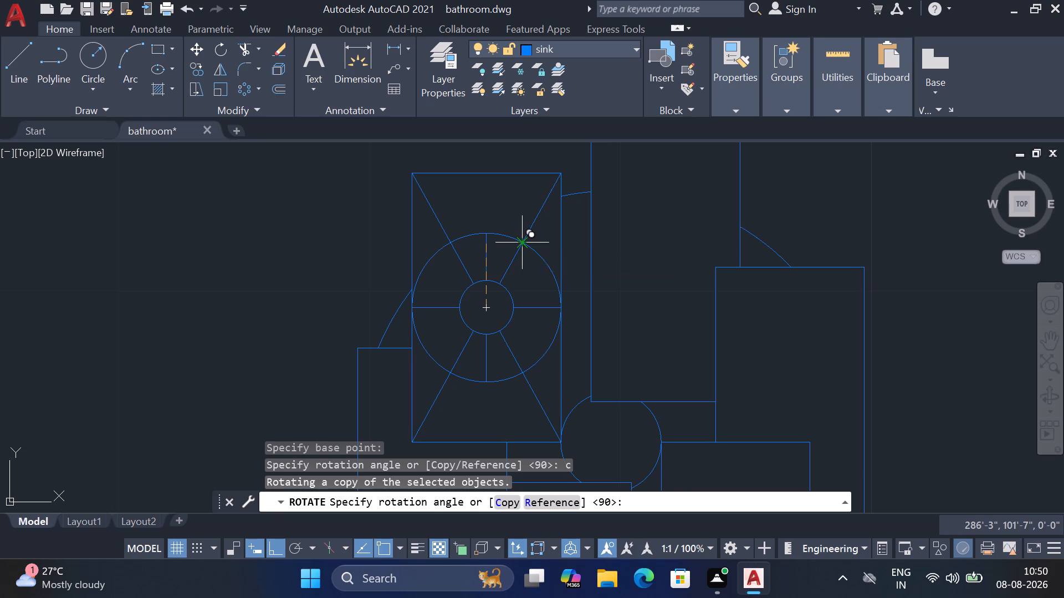
left_click(523, 244)
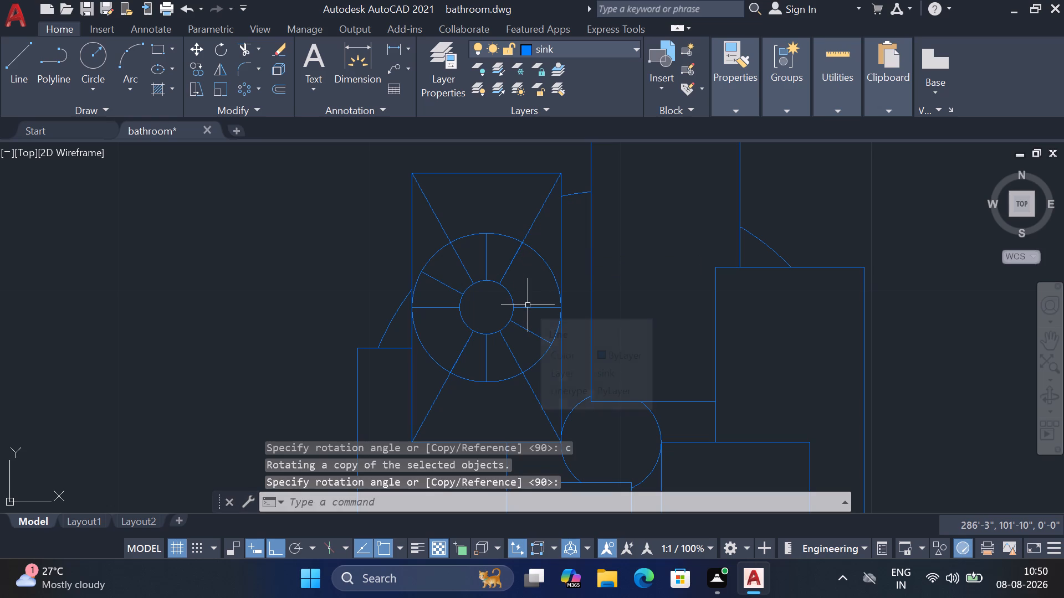
key("Escape")
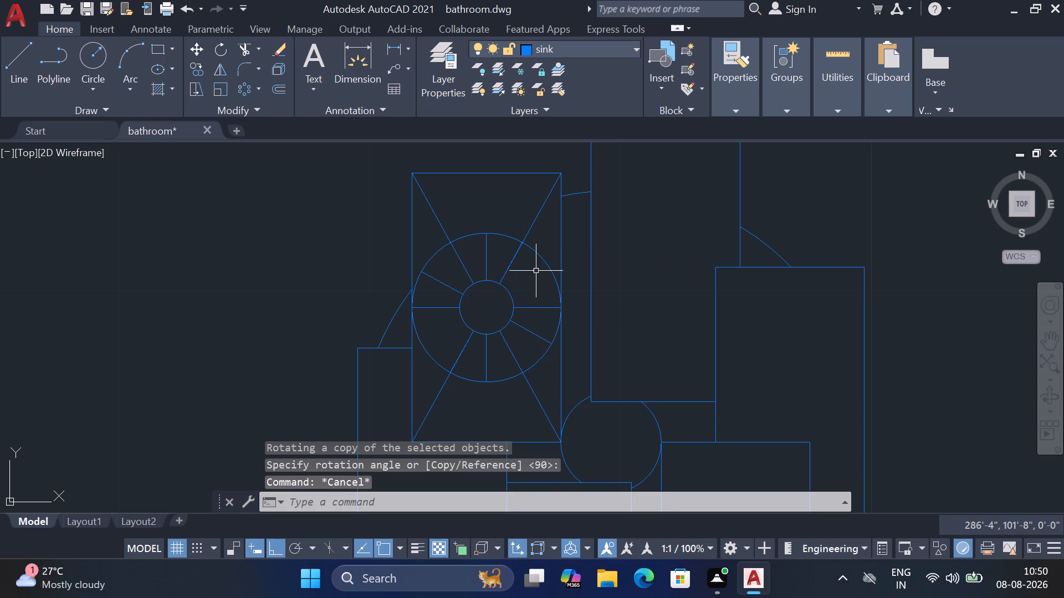
Draw a small circle in the upper-right space between the two concentric circles.
middle_click_drag(536, 271, 540, 279)
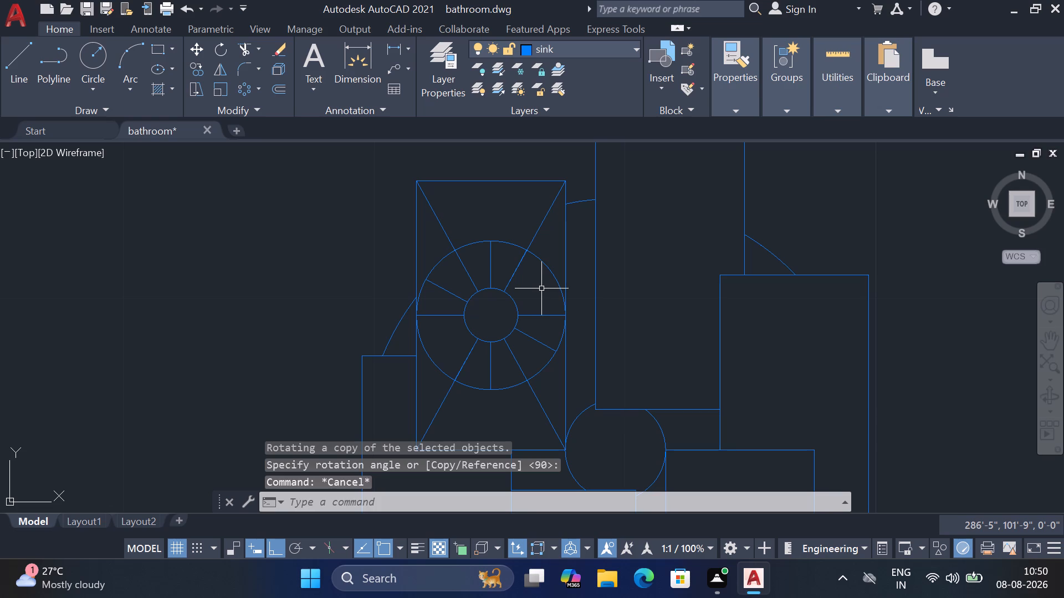
key("c")
key("space")
scroll(527, 270, "up", 2)
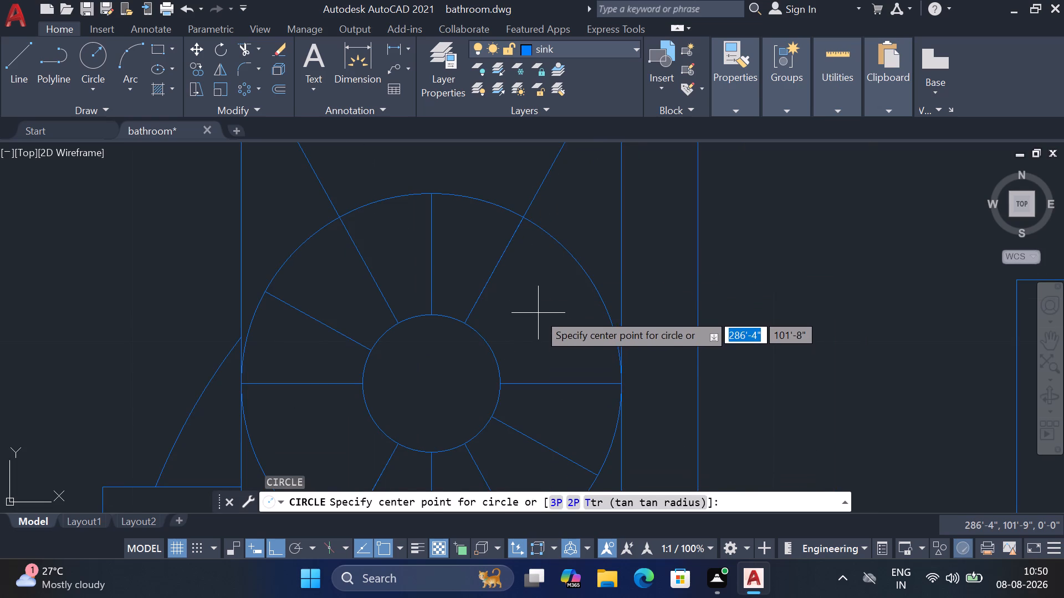
left_click(538, 313)
left_click(543, 271)
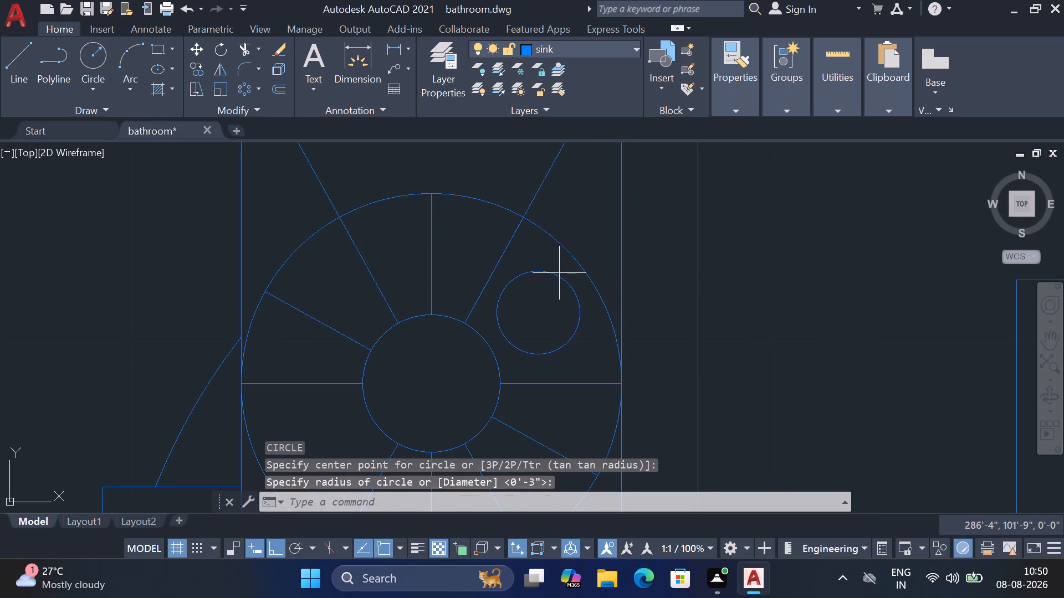
Move the small circle slightly outward from its centre, with Ortho off, to position it midway between the concentric circles.
left_click(559, 273)
left_click(548, 290)
key("m")
key("space")
left_click(539, 314)
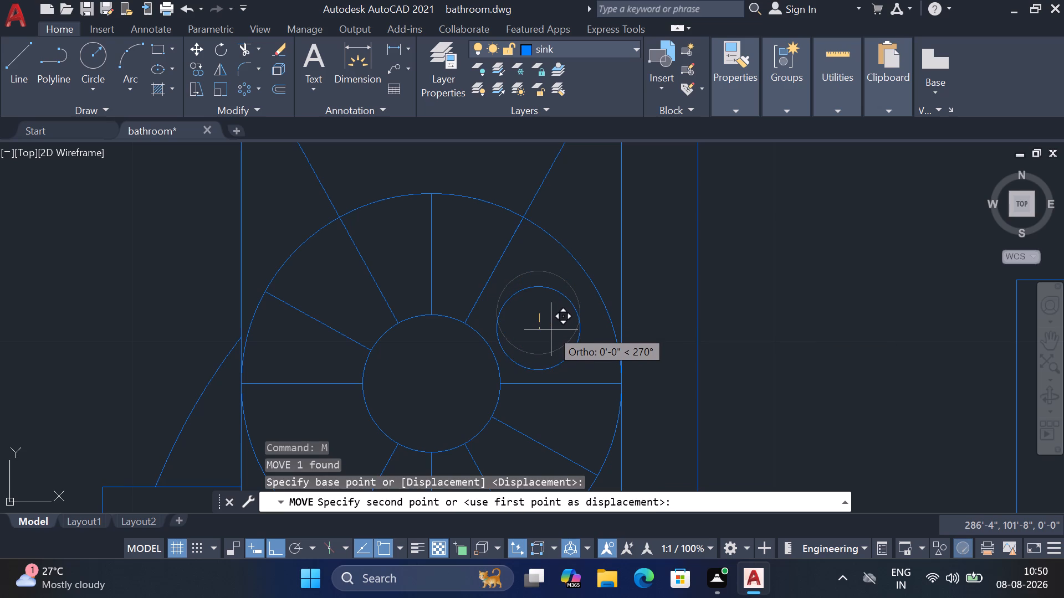
key("F8")
left_click(546, 318)
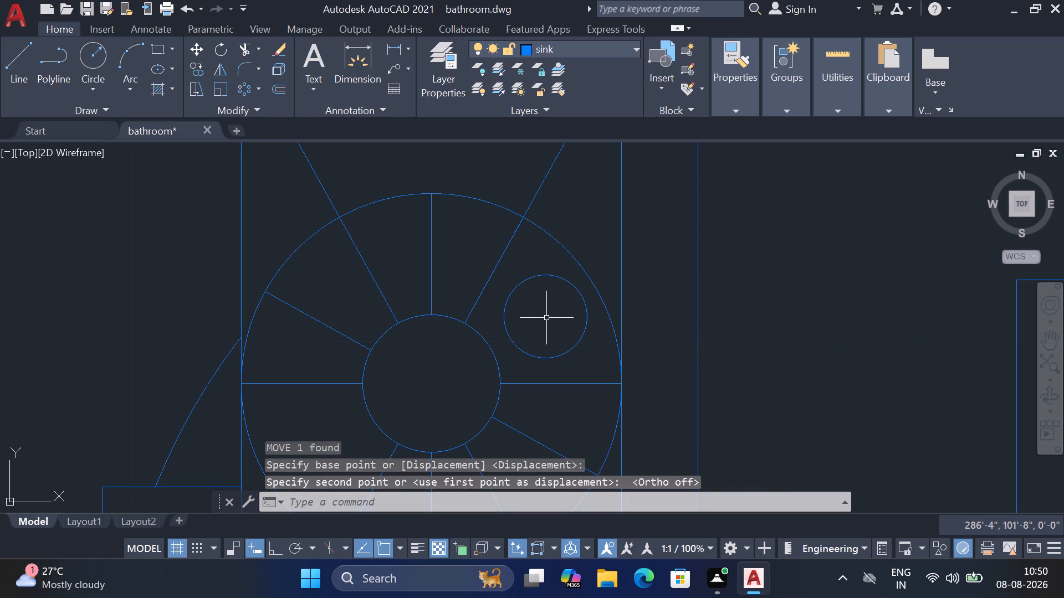
Create a polar array of the small circle about the concentric circles' centre, with 6 items over 360 degrees.
left_click(560, 277)
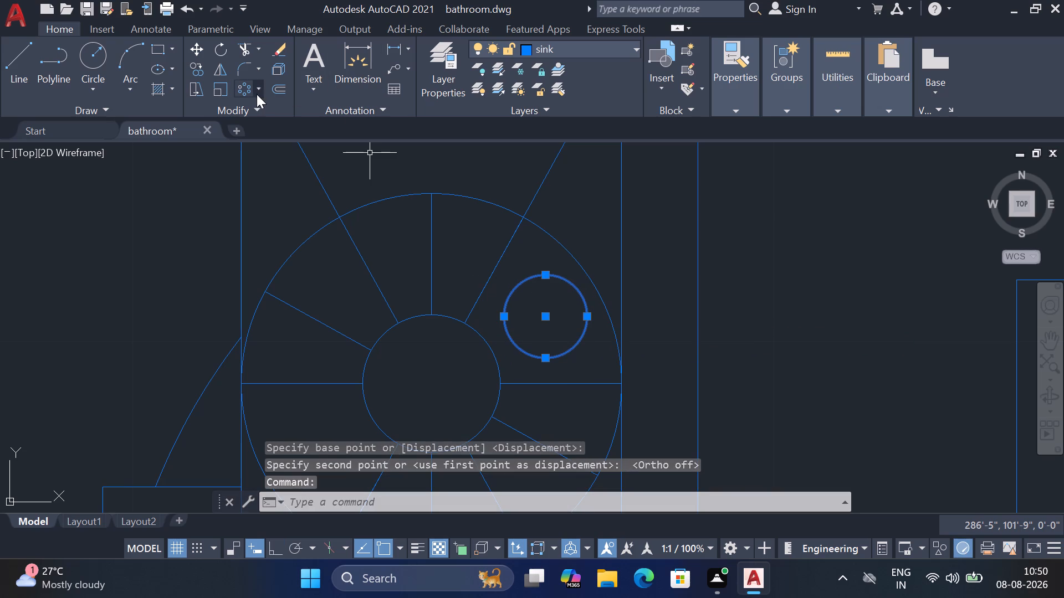
left_click(245, 86)
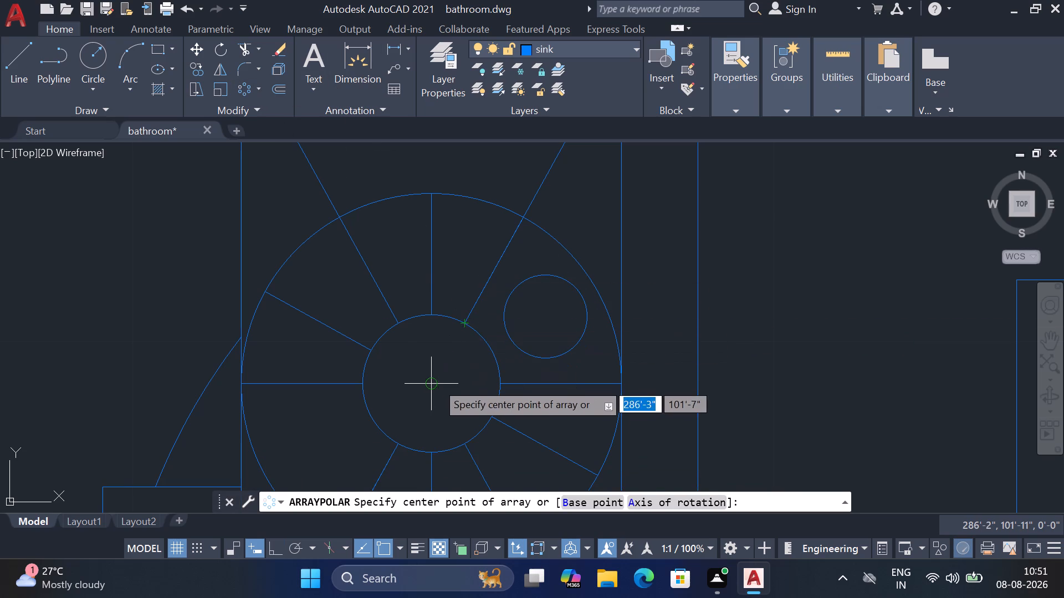
left_click(434, 384)
scroll(453, 264, "down", 2)
scroll(459, 332, "up", 1)
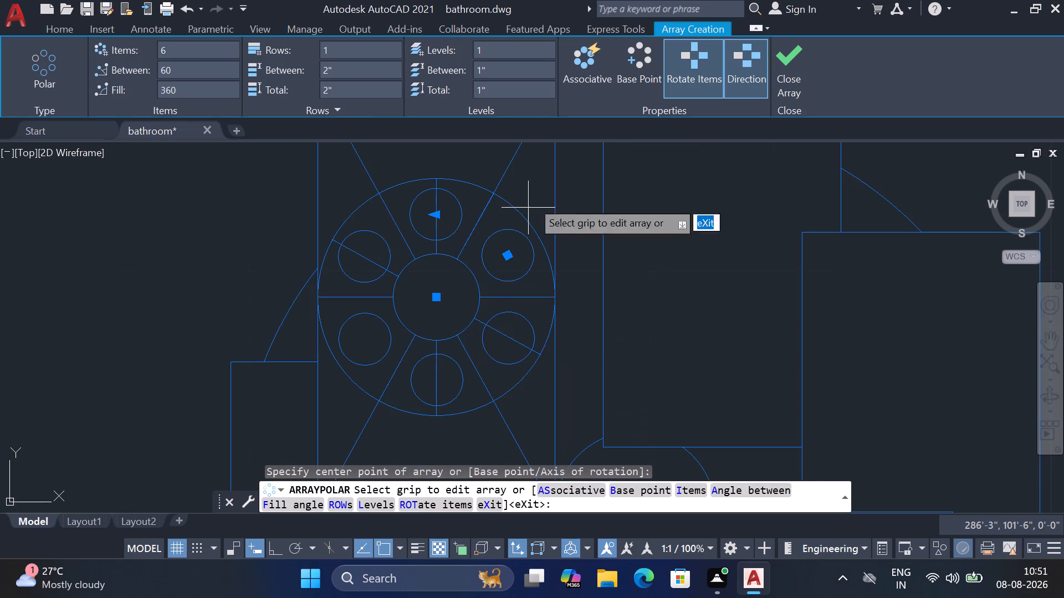
left_click(777, 65)
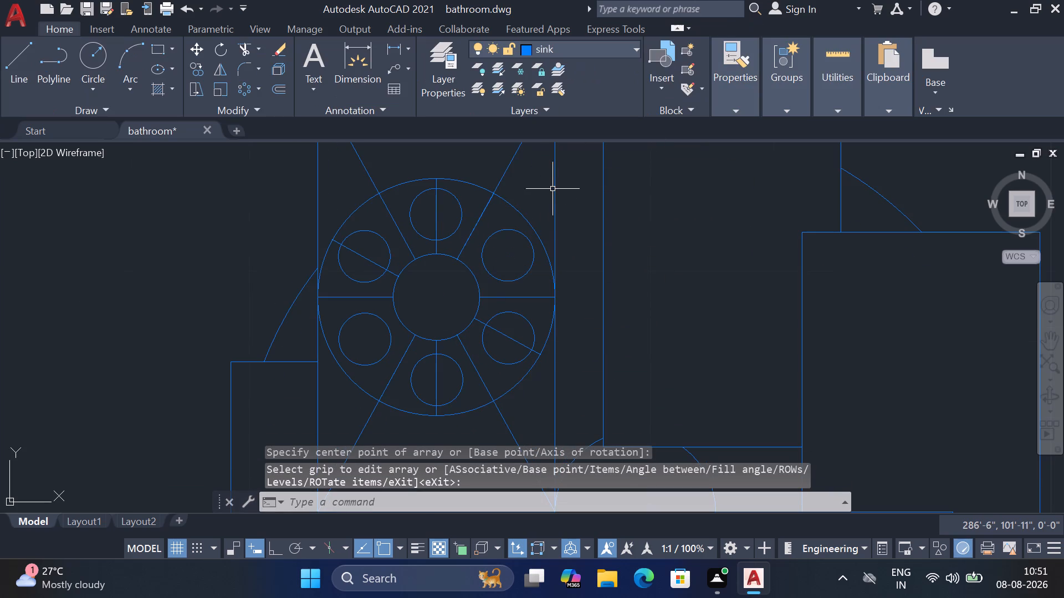
Trim the radial line segments inside the top, upper-left, bottom and lower-right small circles.
key("t")
key("r")
key("space")
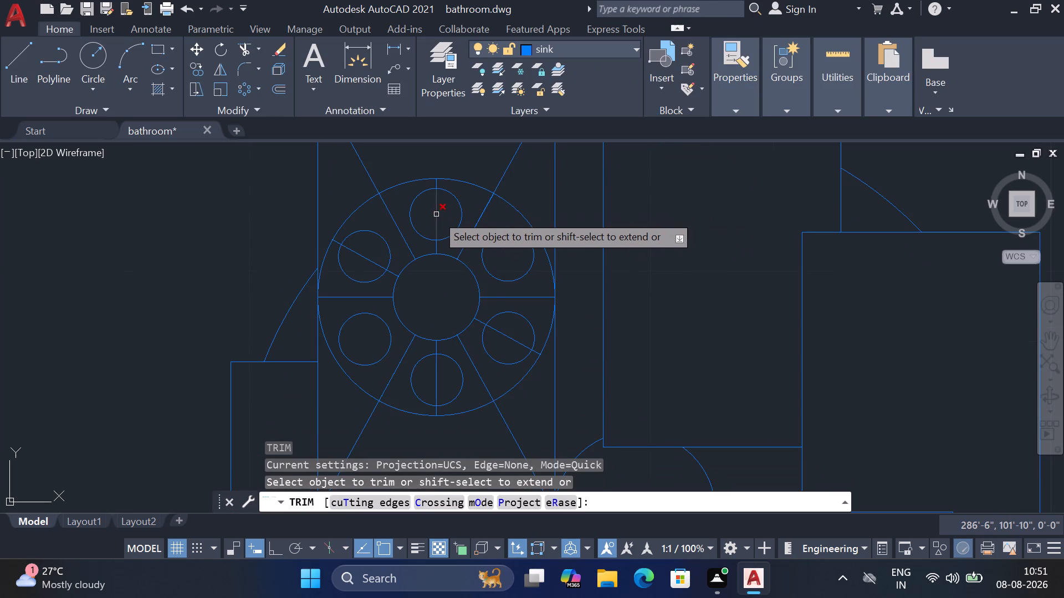
left_click(436, 214)
left_click(377, 256)
left_click(365, 261)
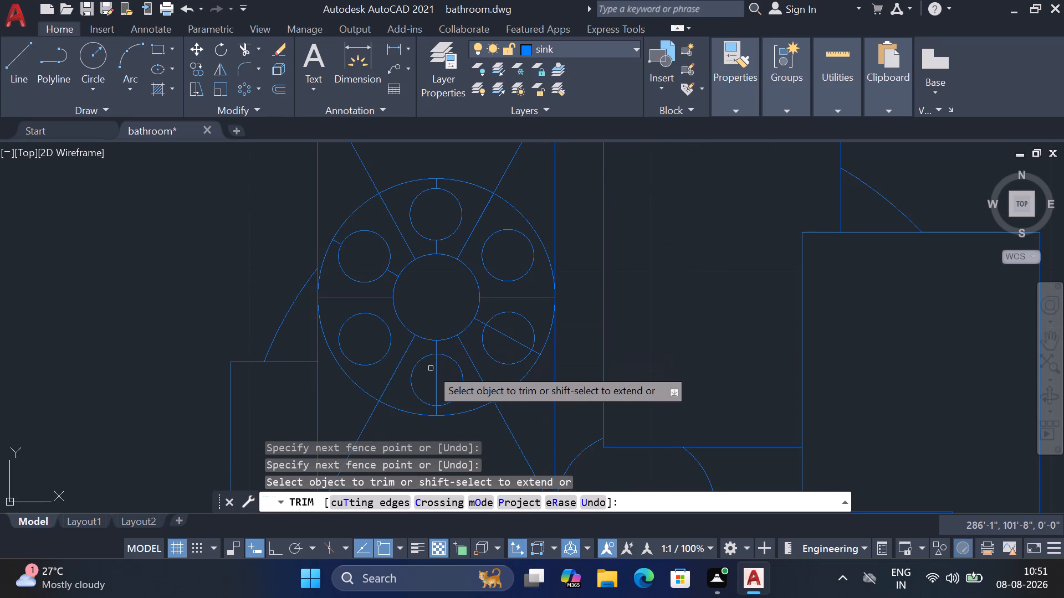
left_click(431, 368)
left_click(444, 380)
left_click(493, 343)
left_click(515, 332)
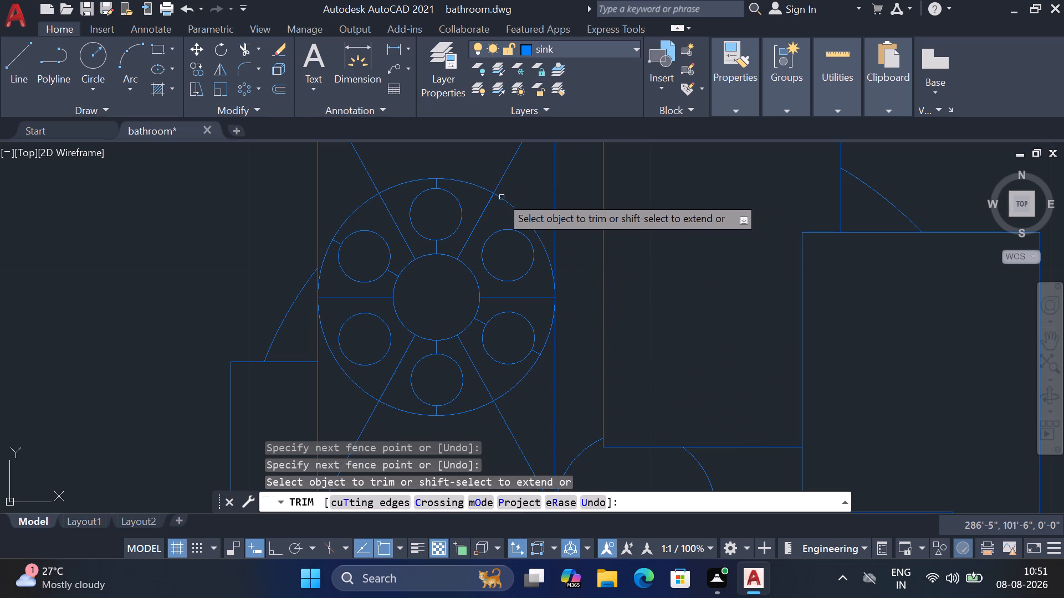
key("Escape")
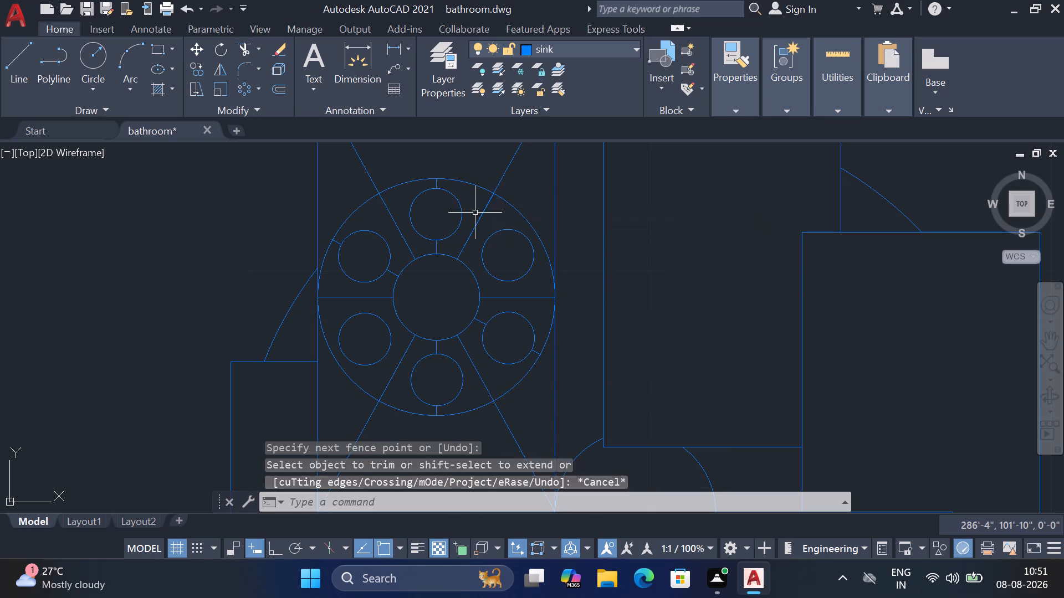
Draw a rectangle from the bottom small circle's centre to the lower-right small circle's centre.
type("rec")
key("space")
scroll(448, 358, "up", 1)
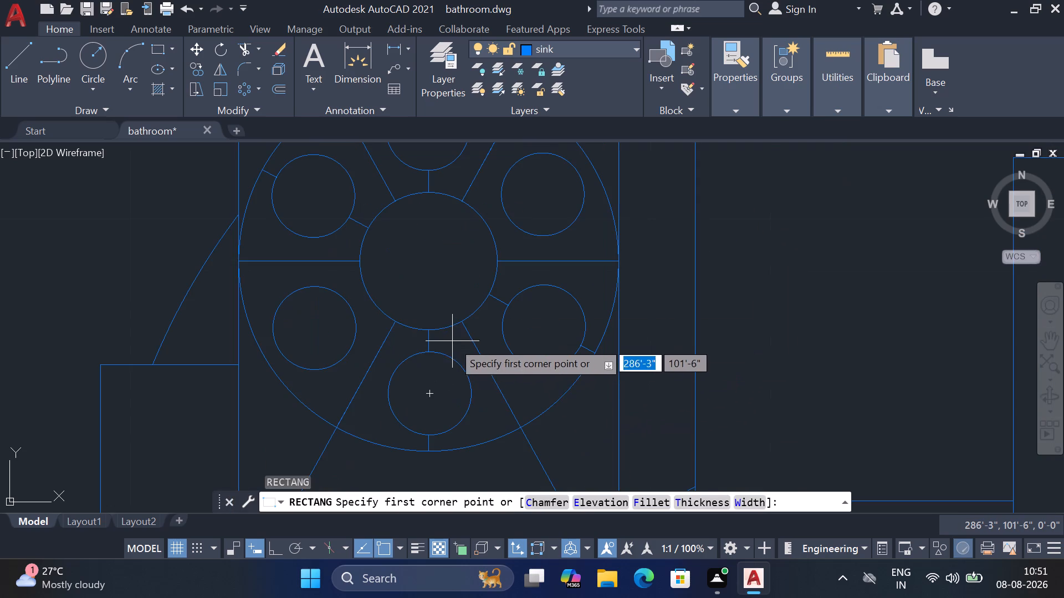
left_click(430, 393)
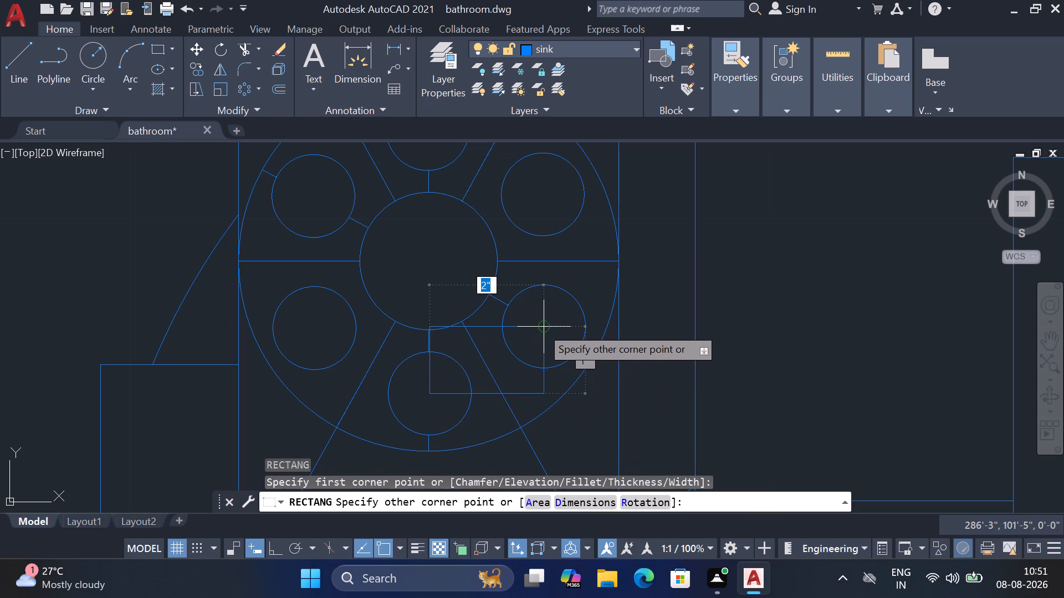
left_click(541, 327)
Create a polar array of the new rectangle about the concentric circles' centre, with 6 items over 360 degrees.
left_click(494, 326)
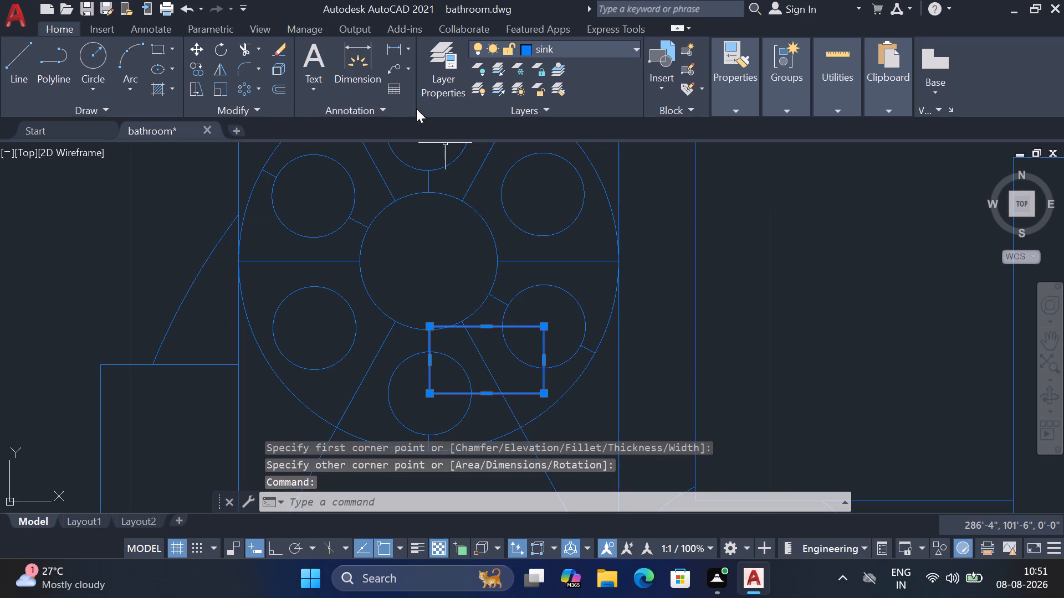
left_click(248, 87)
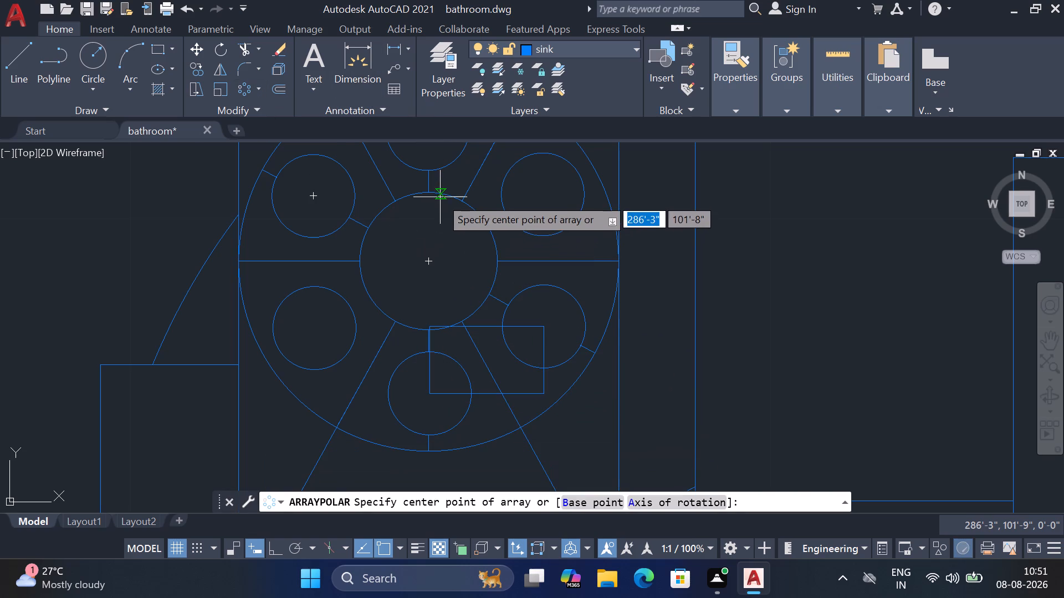
left_click(433, 260)
scroll(470, 319, "down", 1)
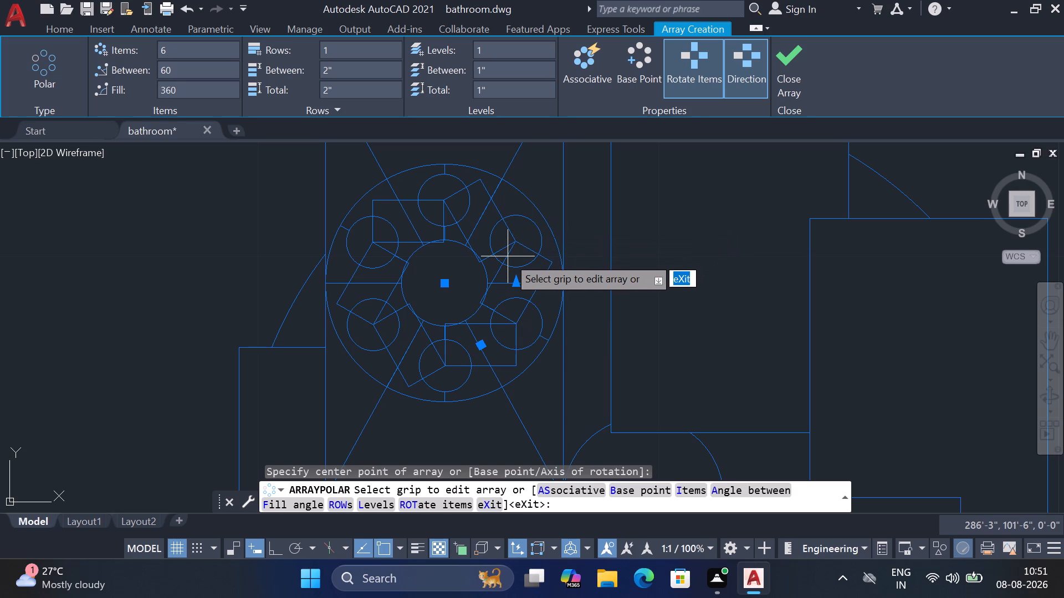
left_click(791, 63)
Trim the overlapping rectangle, circle and radial line segments inside the star-shaped outline along its upper and left portions.
type("tr")
key("space")
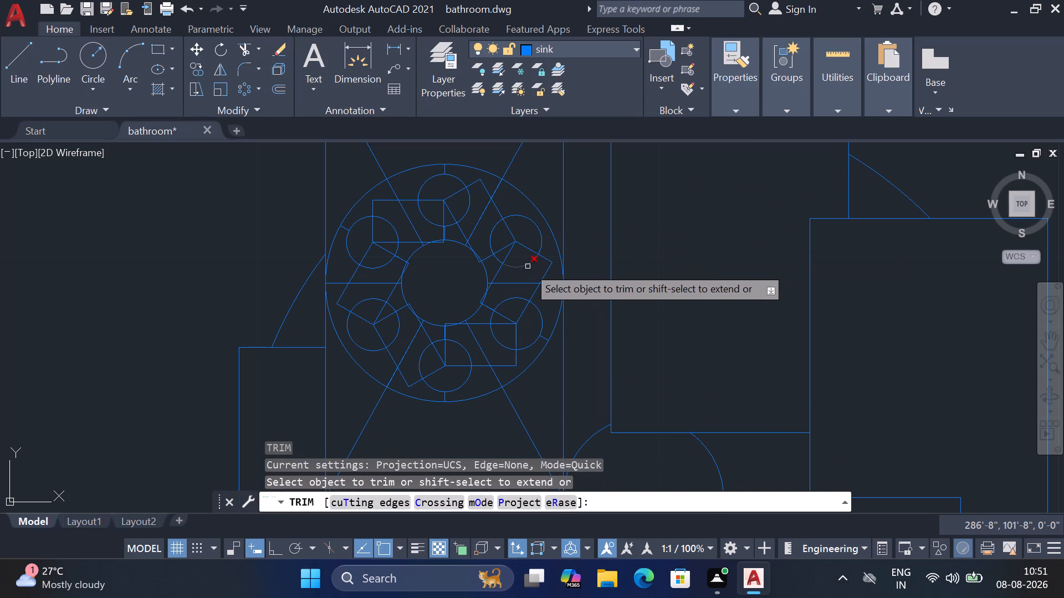
left_click(537, 273)
left_click(476, 213)
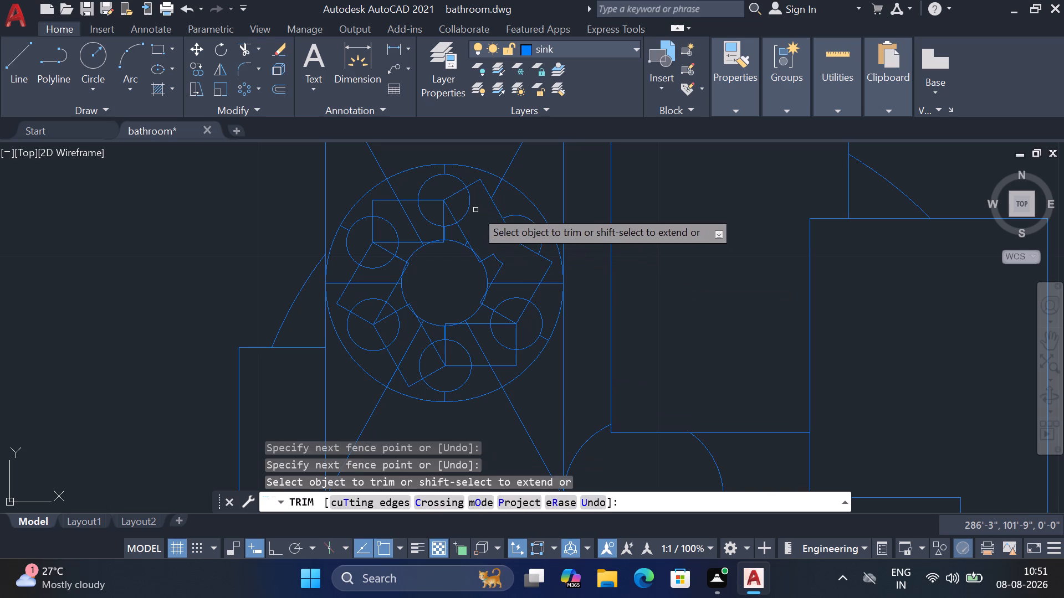
left_click(480, 202)
left_click(387, 230)
left_click(386, 228)
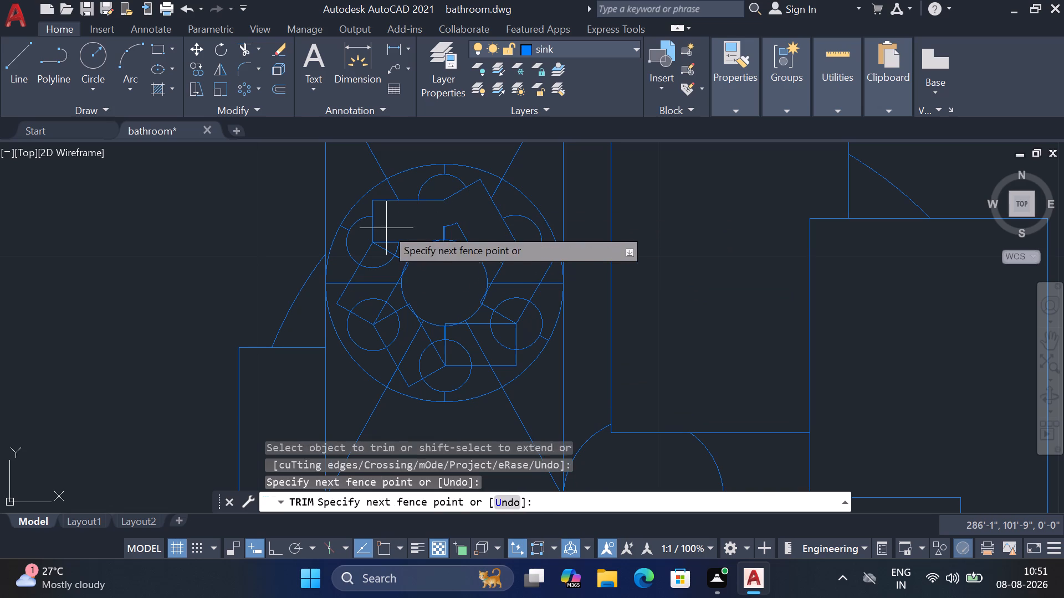
left_click(386, 329)
left_click(368, 288)
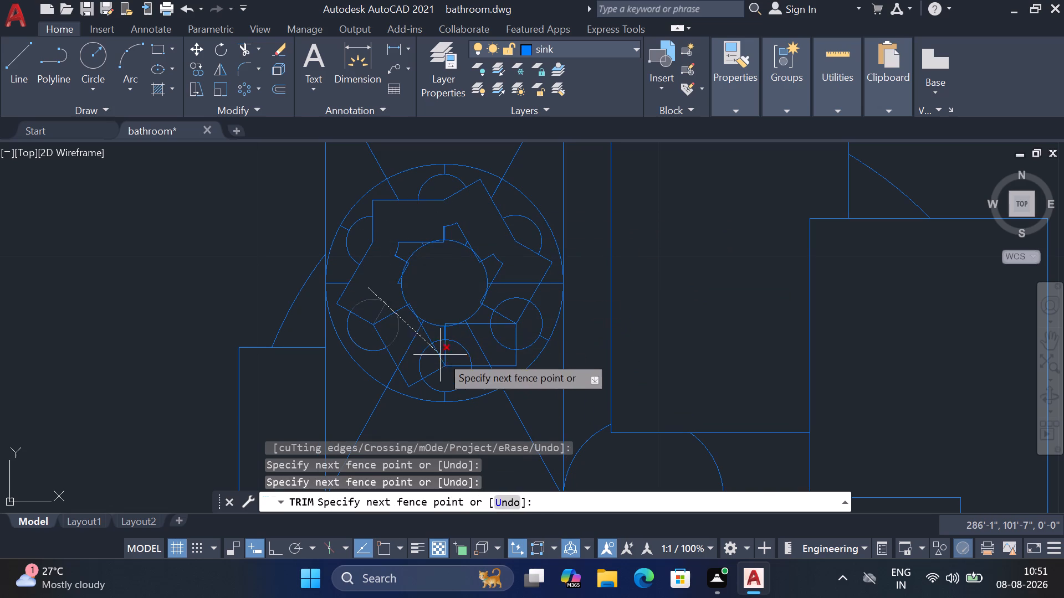
left_click(448, 367)
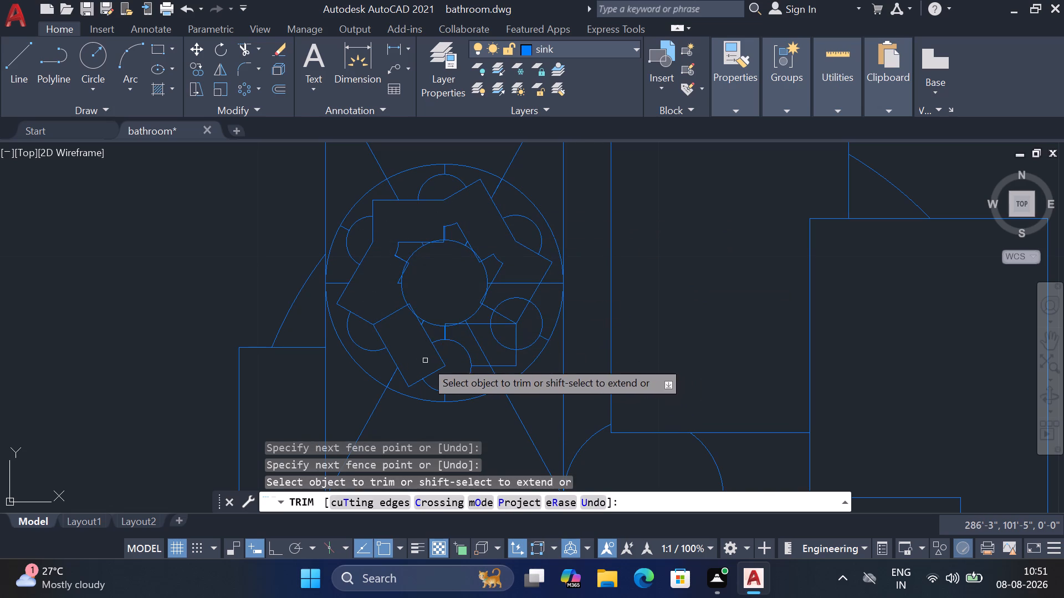
Trim the remaining rectangle, circle and radial line segments inside the star-shaped outline along its bottom and right portions.
left_click(425, 360)
left_click(520, 301)
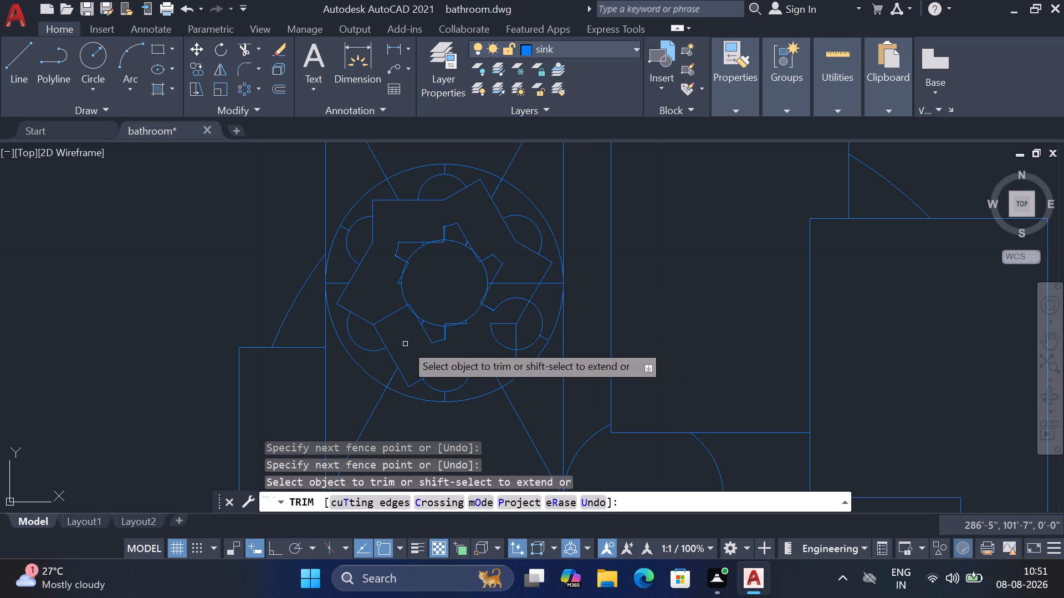
left_click(405, 344)
left_click(379, 296)
left_click(517, 272)
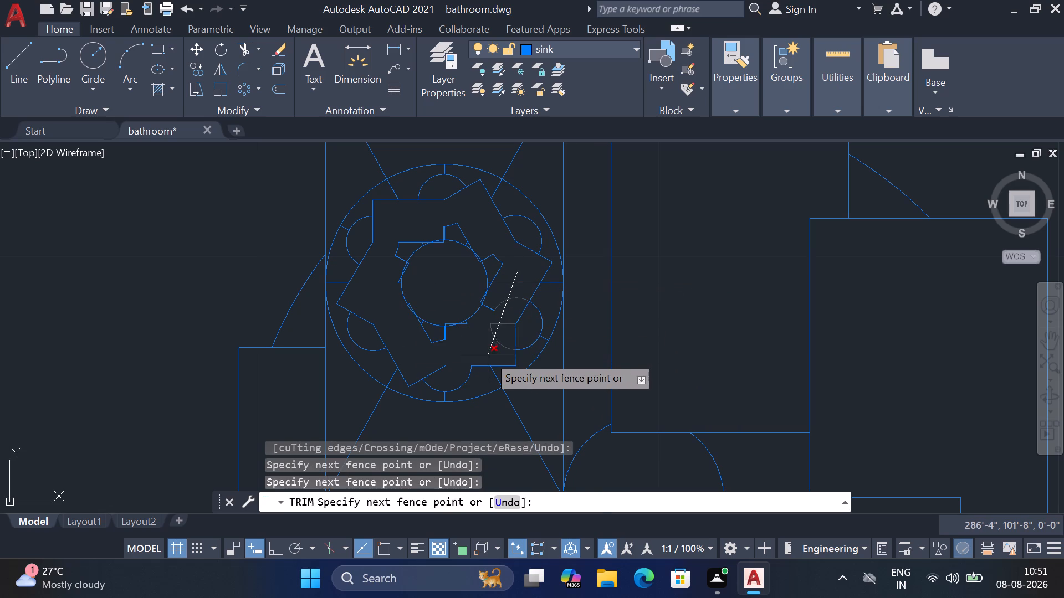
left_click(488, 355)
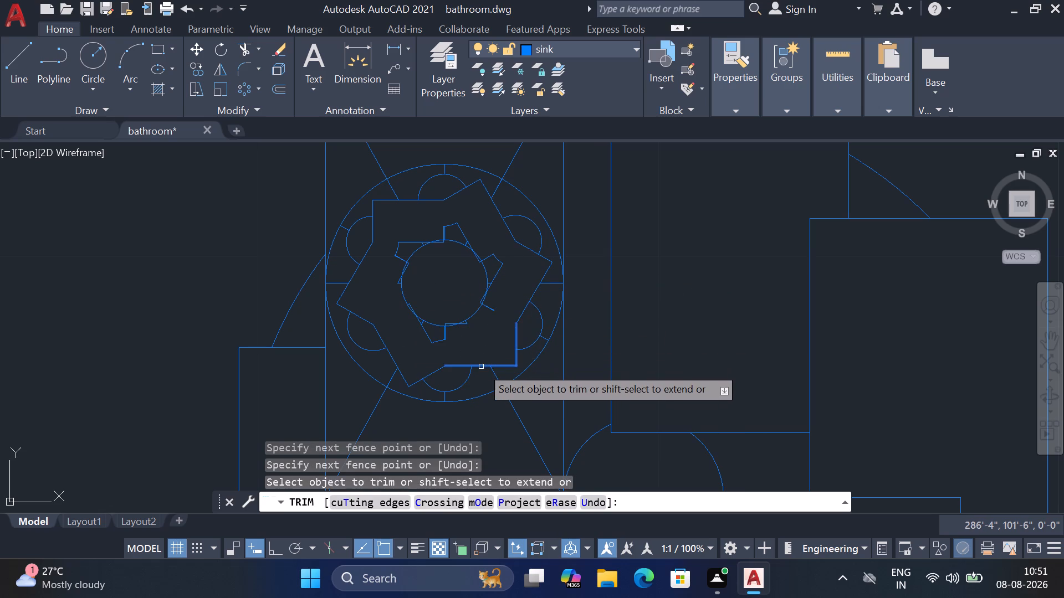
left_click(481, 367, "shift")
key("Escape")
Erase the inner circle and all leftover trimmed fragments inside the star-shaped outline.
left_click_drag(495, 233, 492, 244)
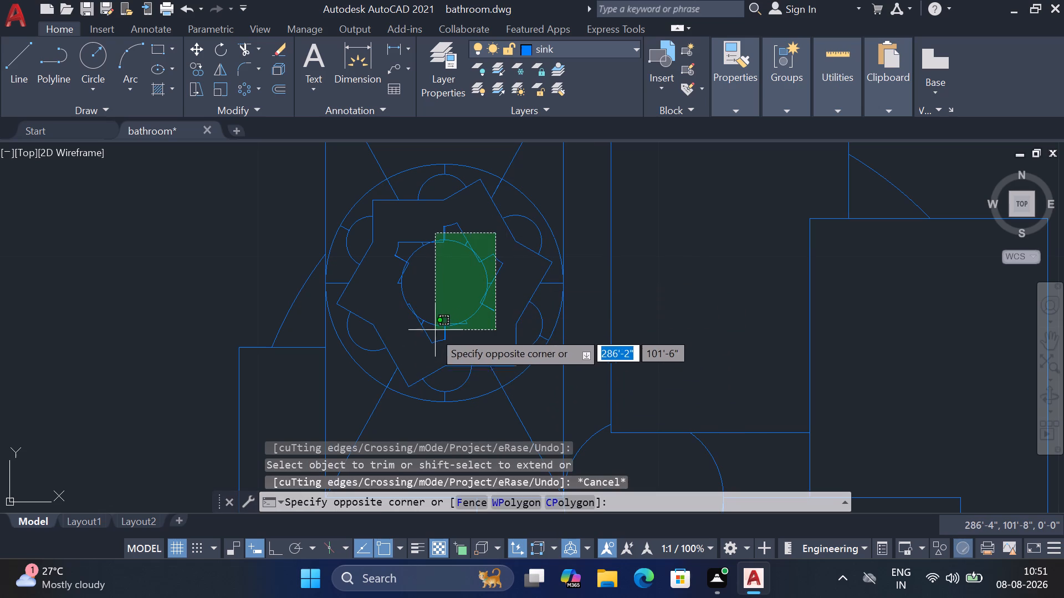
left_click(402, 338)
key("Delete")
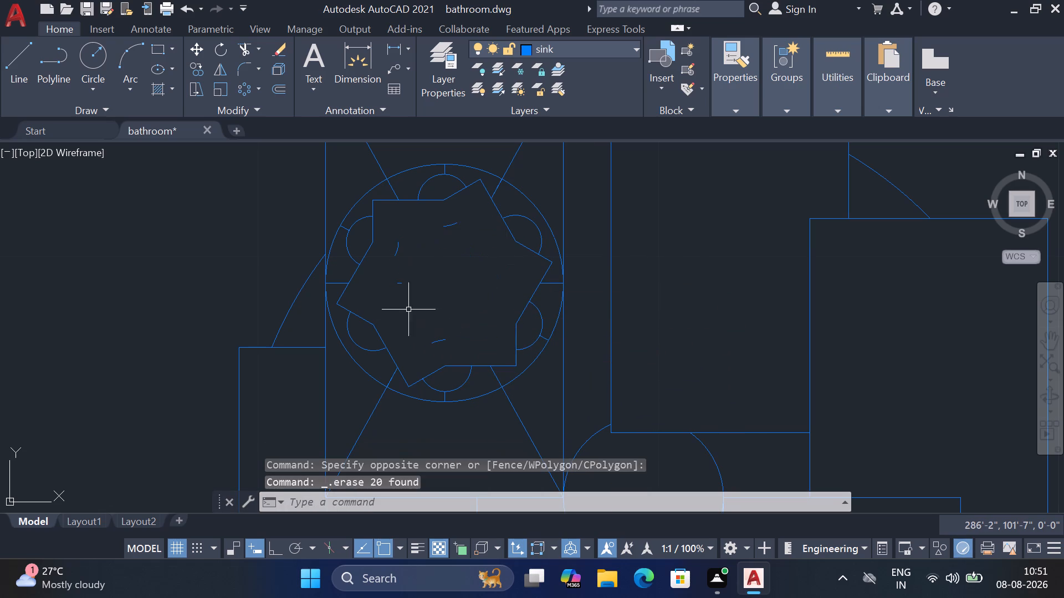
left_click(471, 218)
left_click(382, 293)
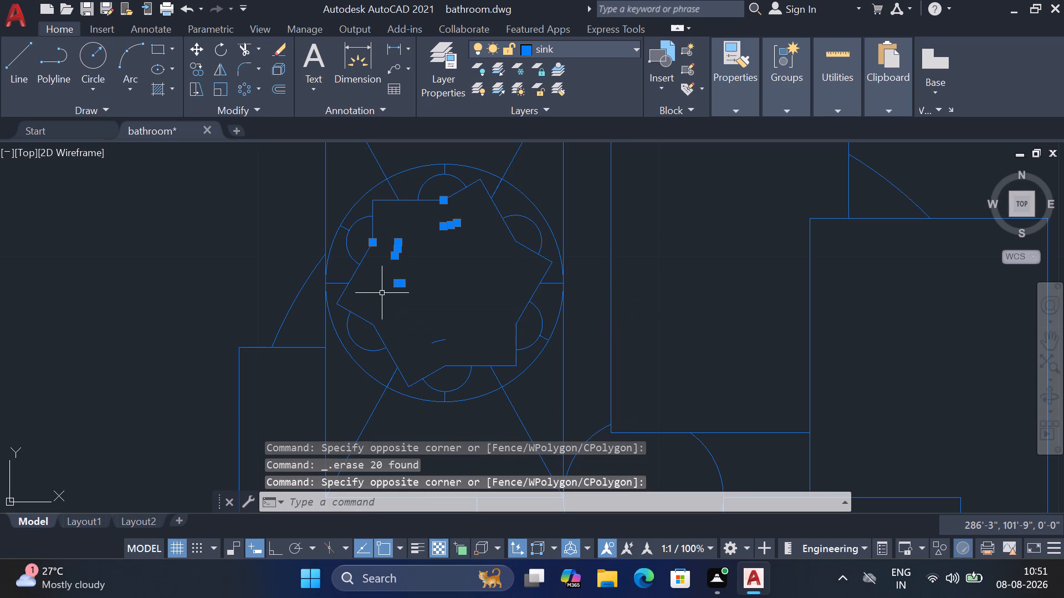
key("Delete")
left_click_drag(455, 324, 451, 332)
left_click(431, 350)
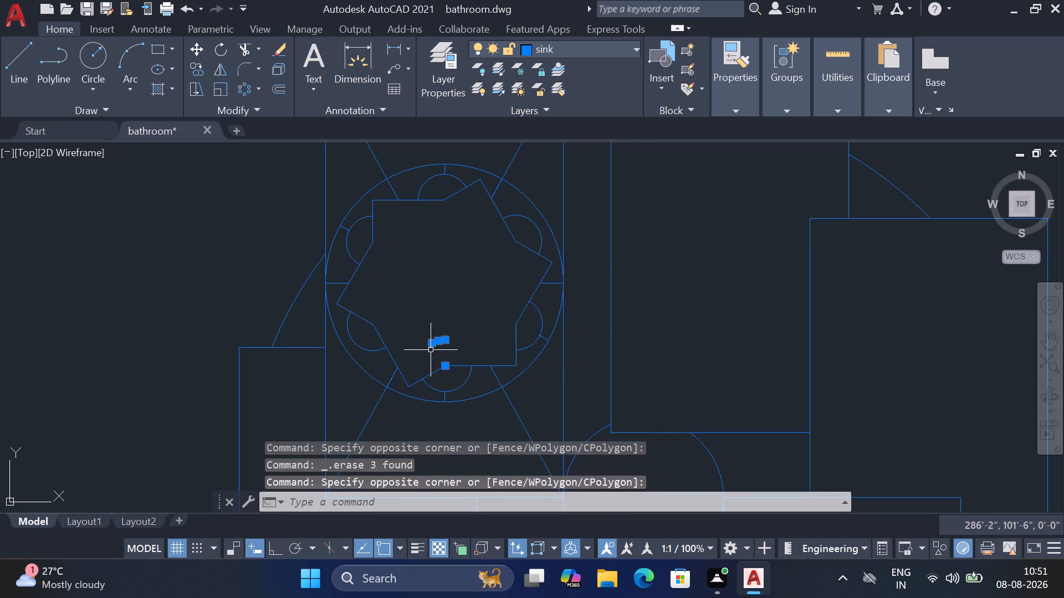
key("Delete")
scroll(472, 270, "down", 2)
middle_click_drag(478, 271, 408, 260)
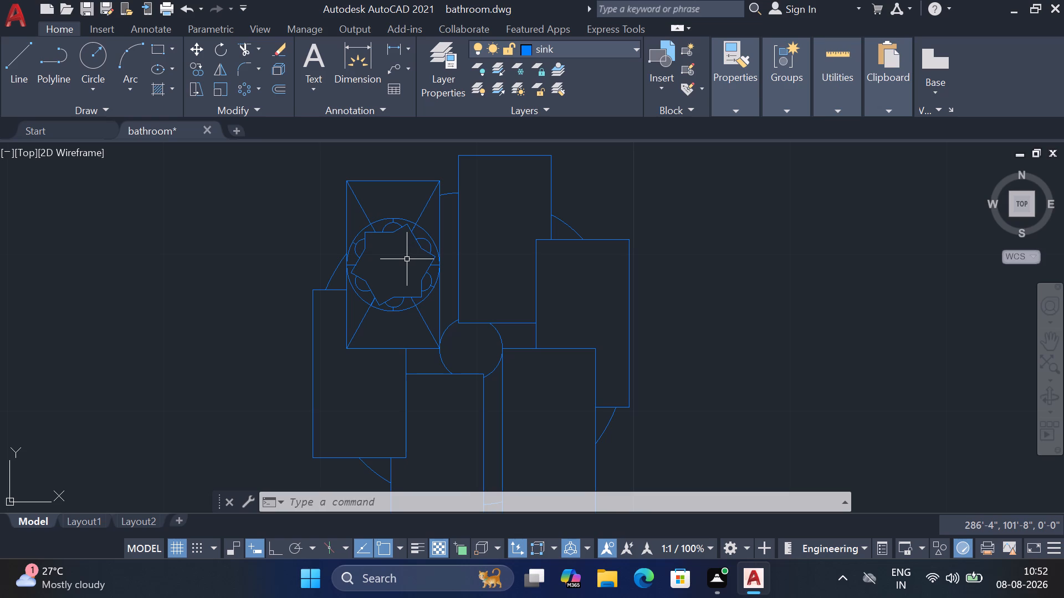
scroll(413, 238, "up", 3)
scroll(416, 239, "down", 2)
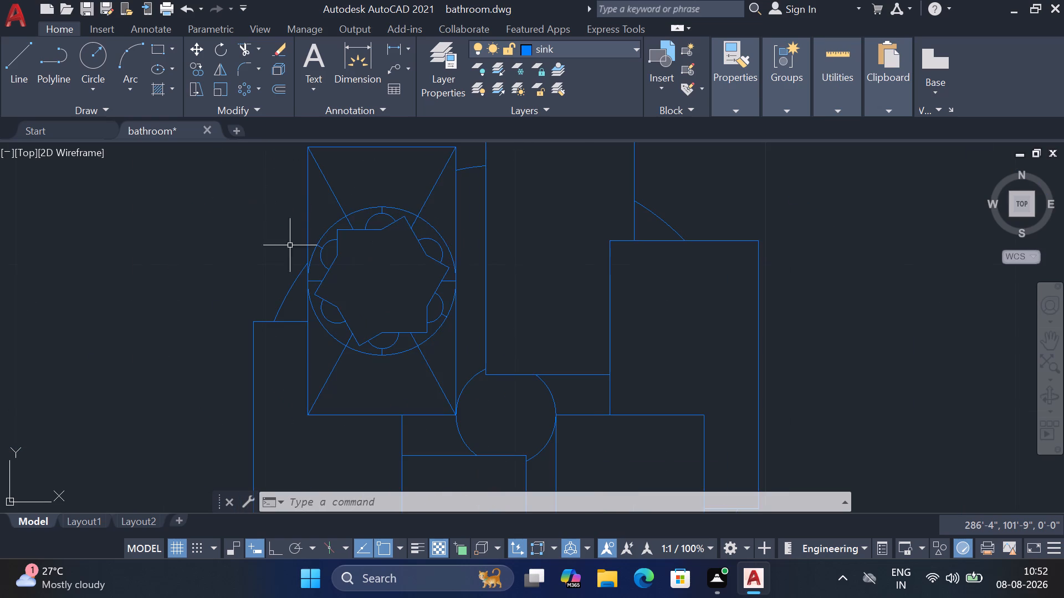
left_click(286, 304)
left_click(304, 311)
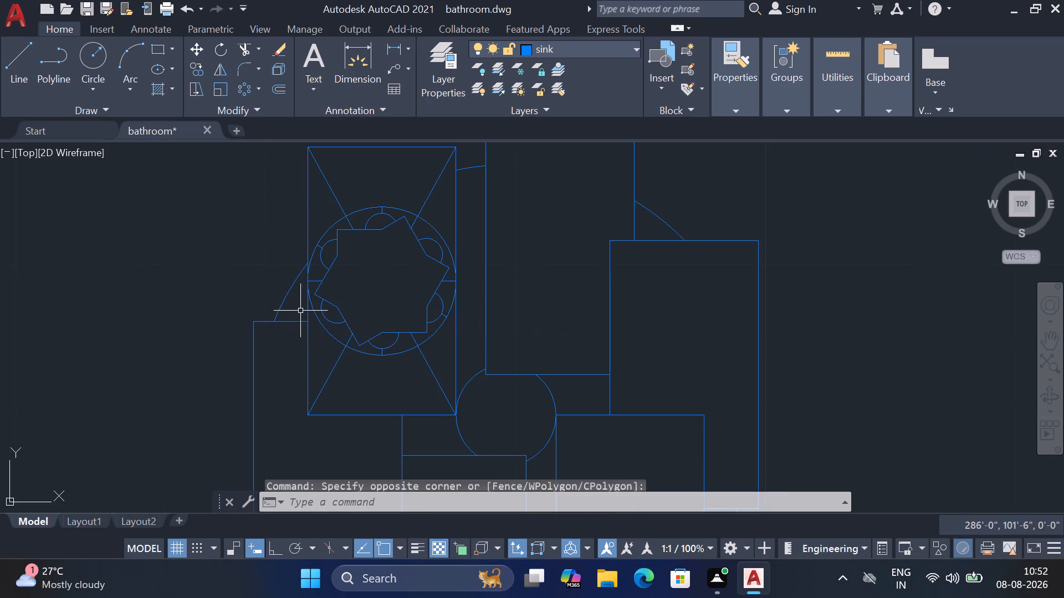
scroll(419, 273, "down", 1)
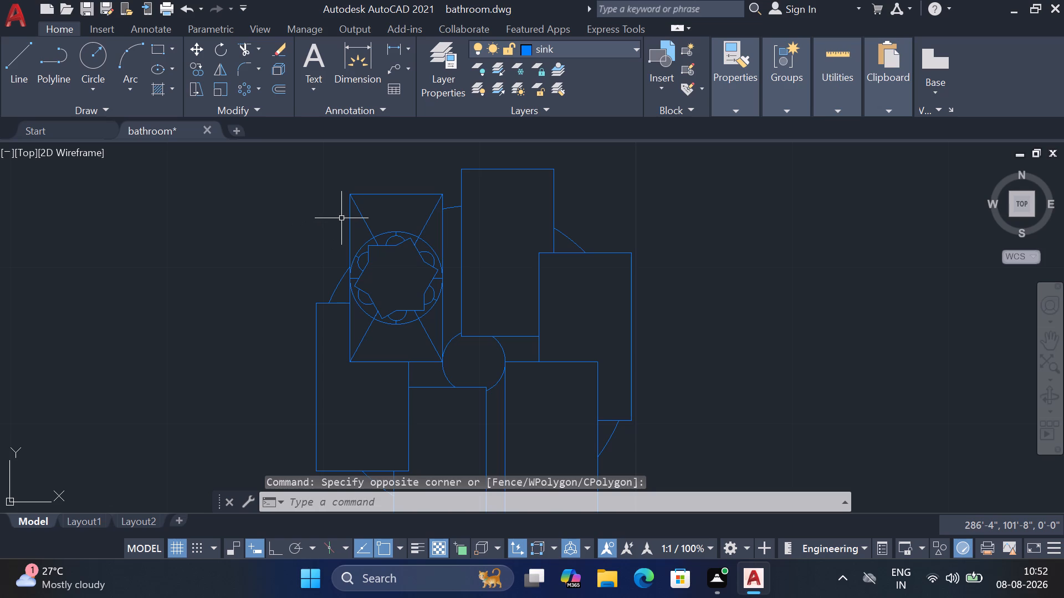
Polar-array the star-shaped circular motif about the small central circle's centre, with 6 items over 360 degrees and item rotation off.
left_click(342, 218)
left_click(457, 335)
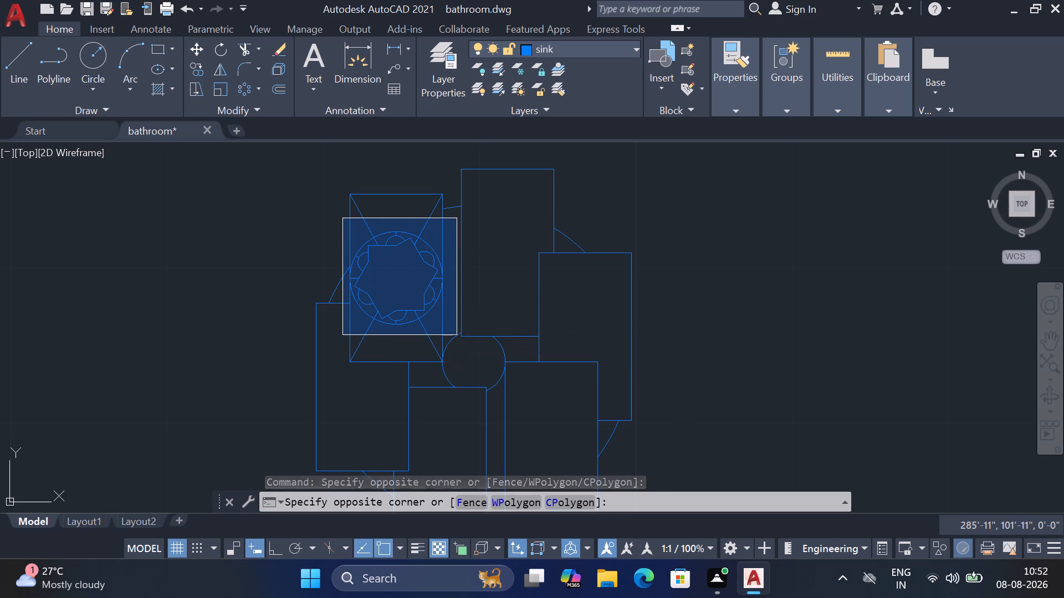
scroll(401, 234, "up", 2)
scroll(400, 233, "down", 2)
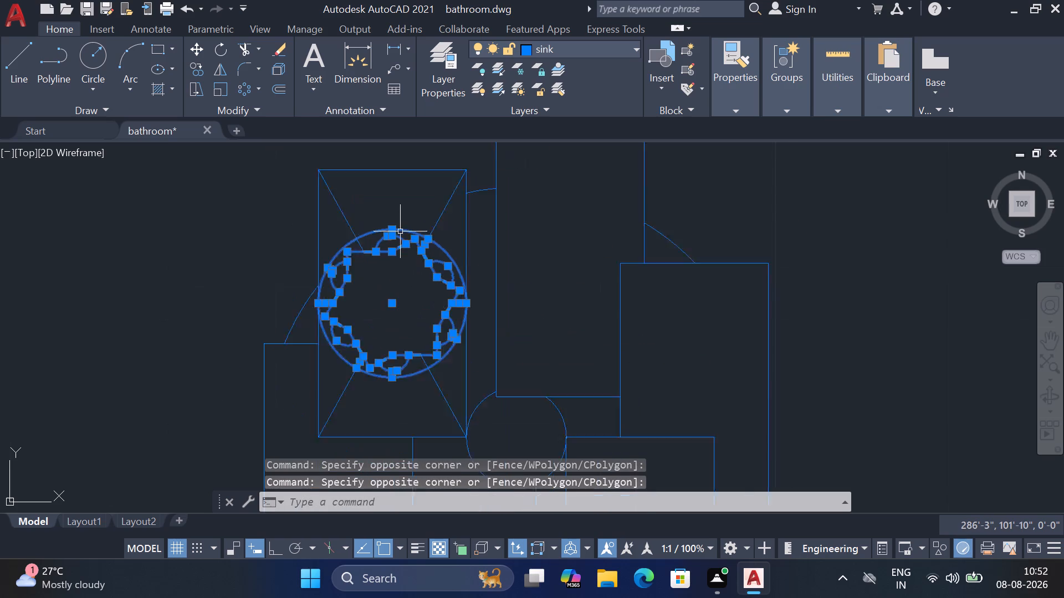
scroll(400, 231, "down", 1)
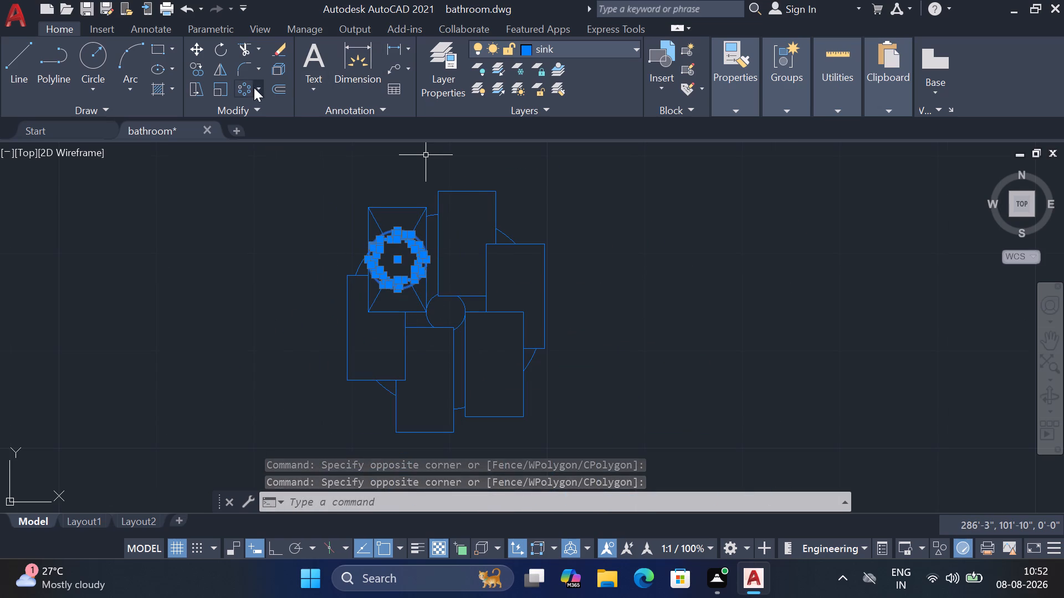
left_click(244, 87)
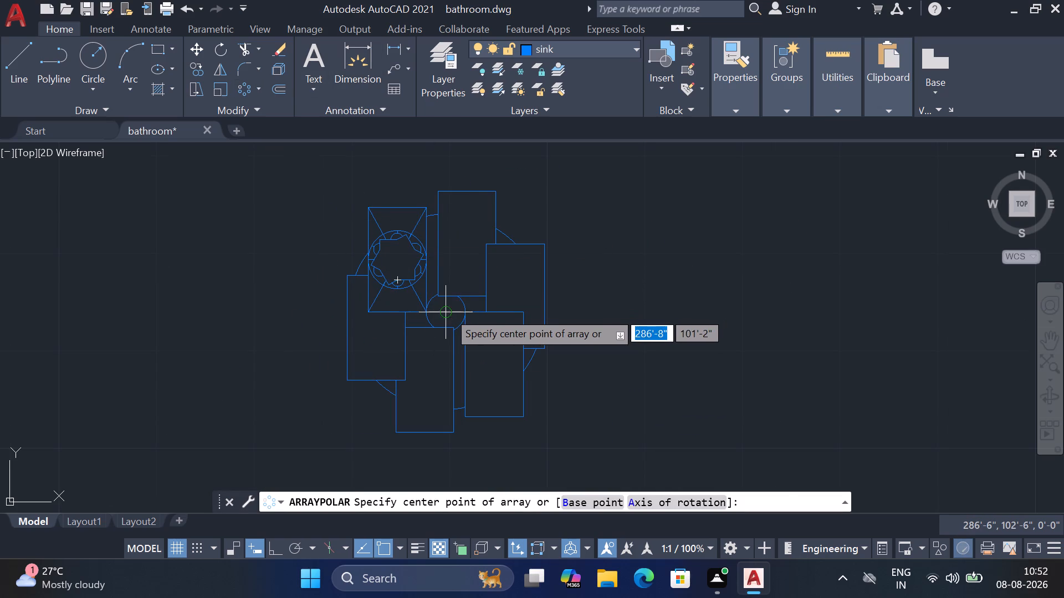
left_click(448, 311)
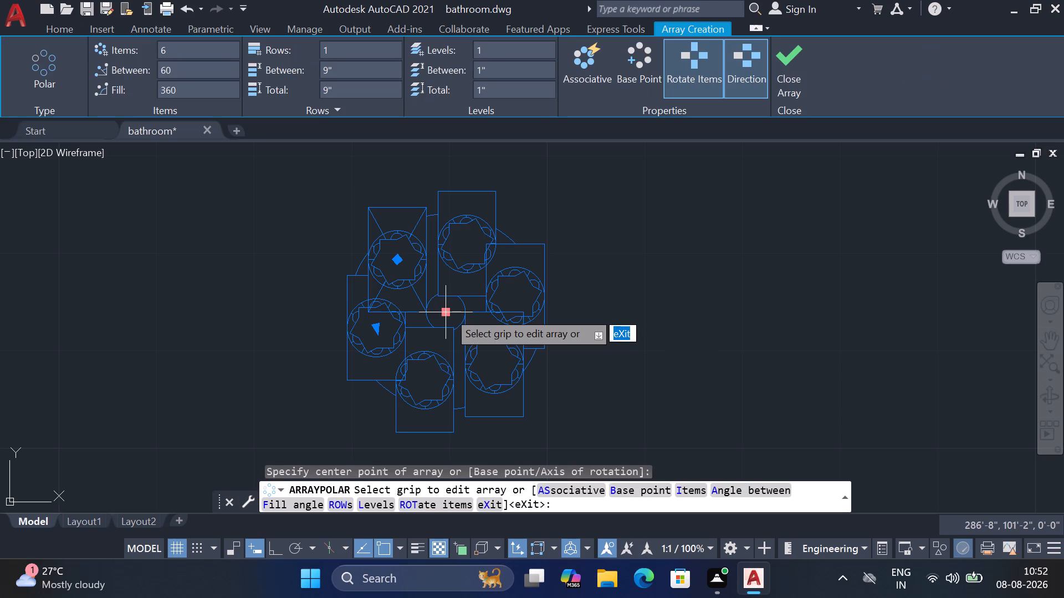
left_click(678, 64)
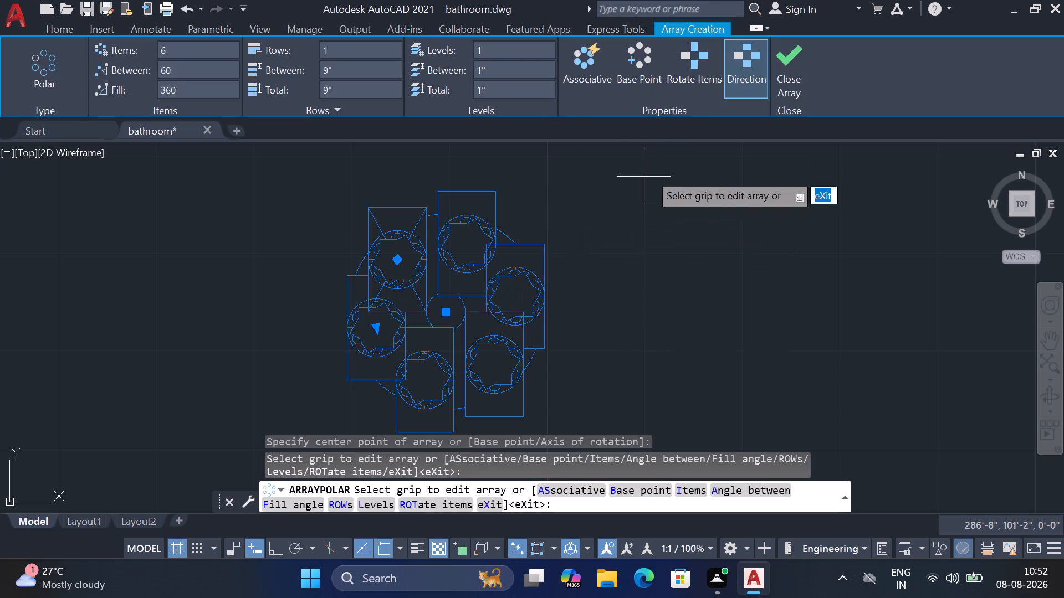
left_click(790, 56)
Examine where the arrayed circular motifs overlap the neighbouring rectangles.
scroll(427, 295, "up", 2)
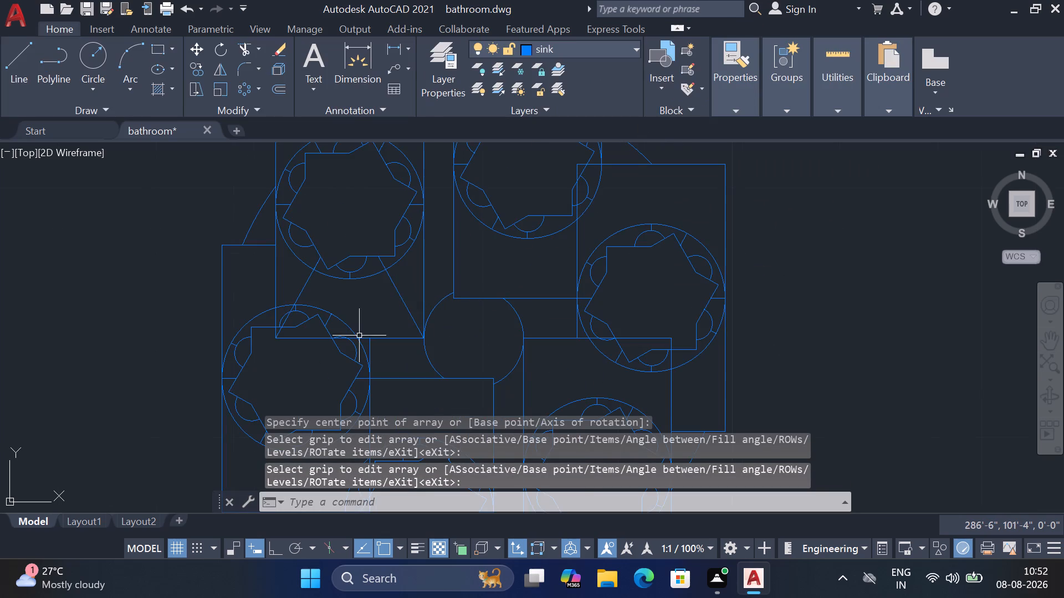
middle_click_drag(358, 336, 438, 295)
middle_click_drag(389, 275, 418, 338)
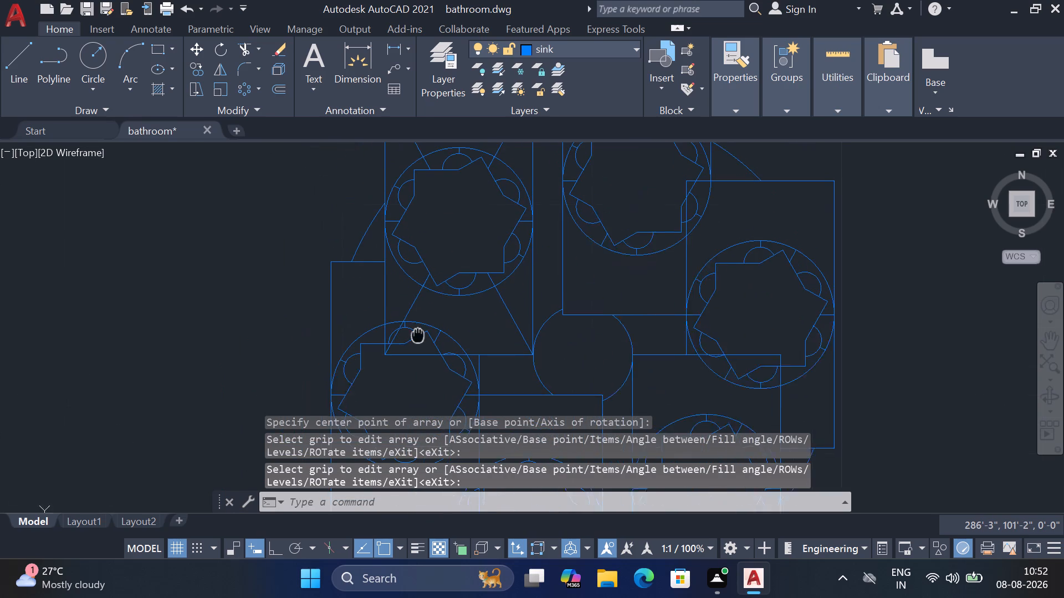
middle_click_drag(418, 338, 421, 352)
middle_click(421, 352)
scroll(565, 281, "down", 2)
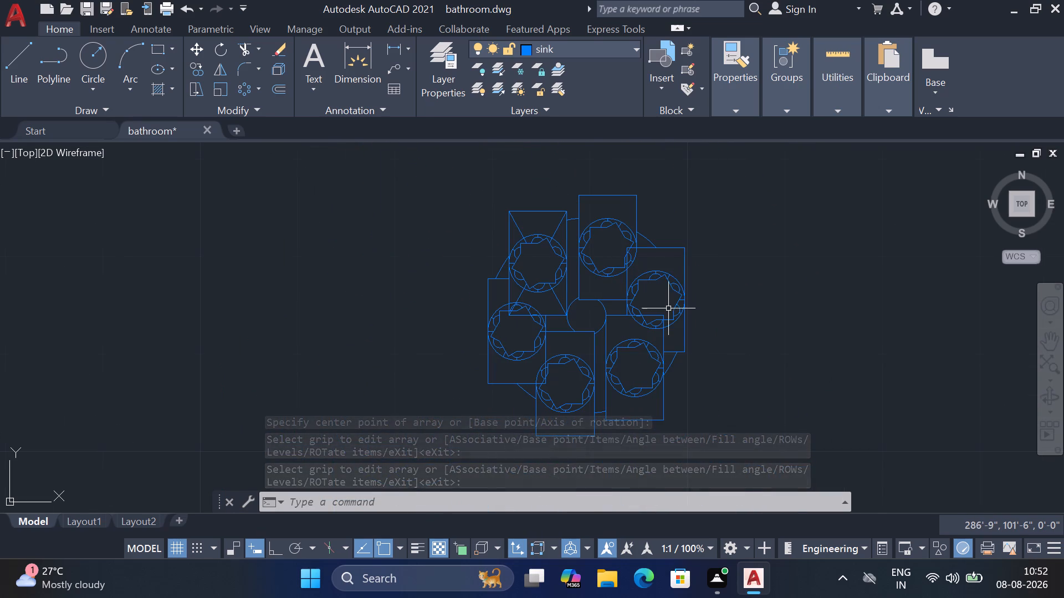
middle_click_drag(668, 308, 656, 251)
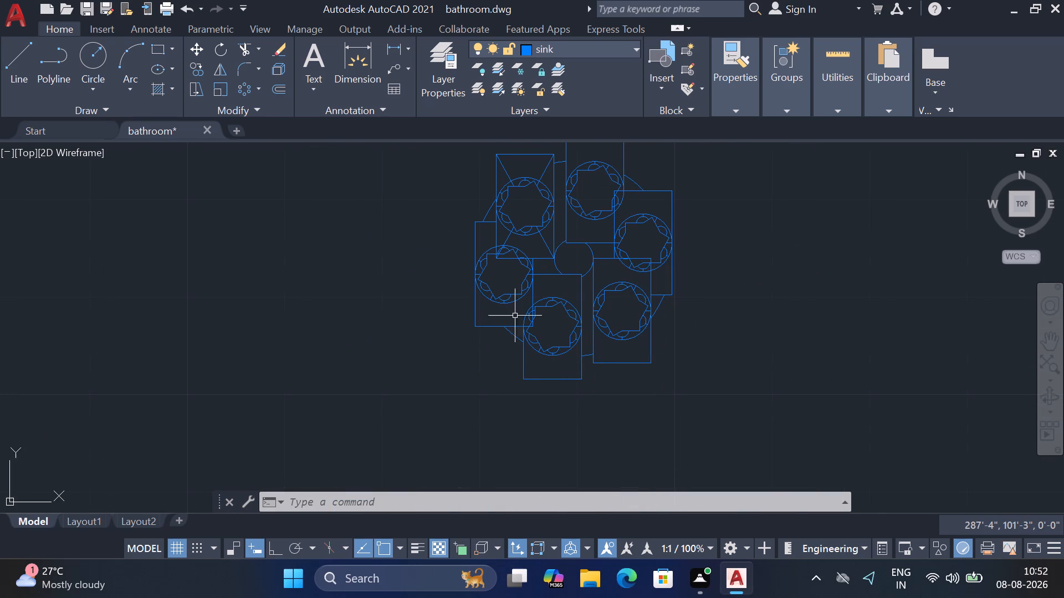
scroll(523, 308, "up", 3)
middle_click_drag(529, 291, 555, 352)
scroll(555, 352, "down", 2)
scroll(538, 282, "up", 1)
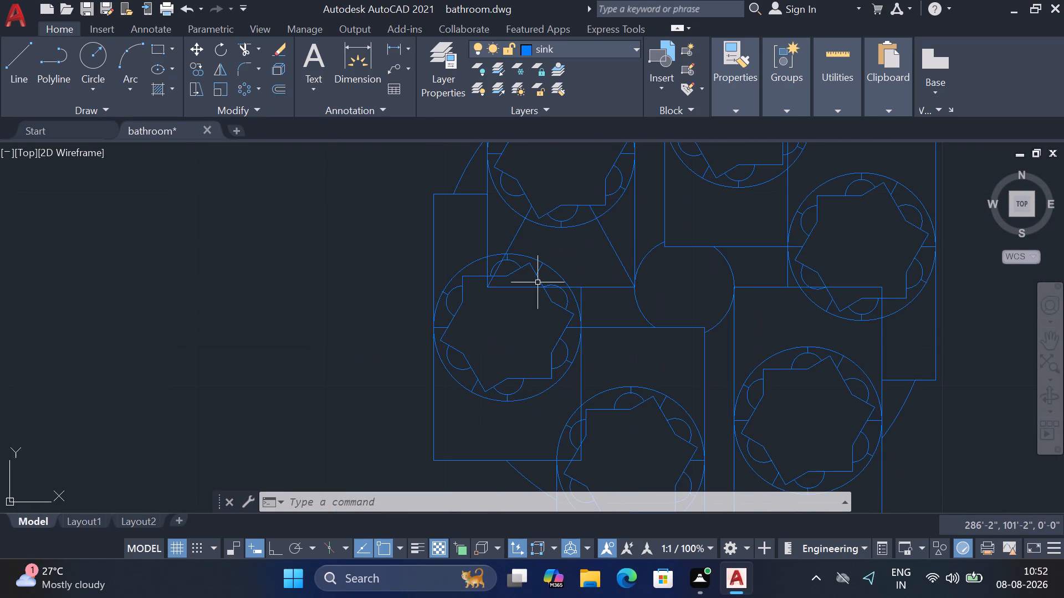
middle_click_drag(539, 282, 577, 348)
scroll(577, 349, "down", 1)
Trim the left motif's circle, arcs and star outline where they extend into the upper-left rectangle with the diagonals.
type("tr")
key("space")
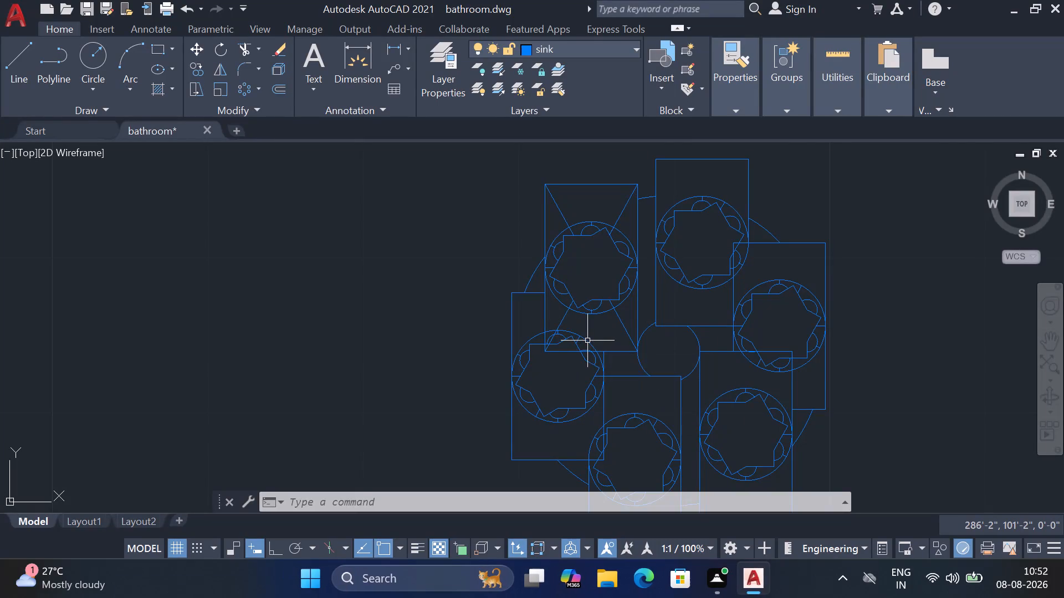
scroll(596, 344, "up", 3)
left_click_drag(611, 363, 606, 363)
left_click(422, 357)
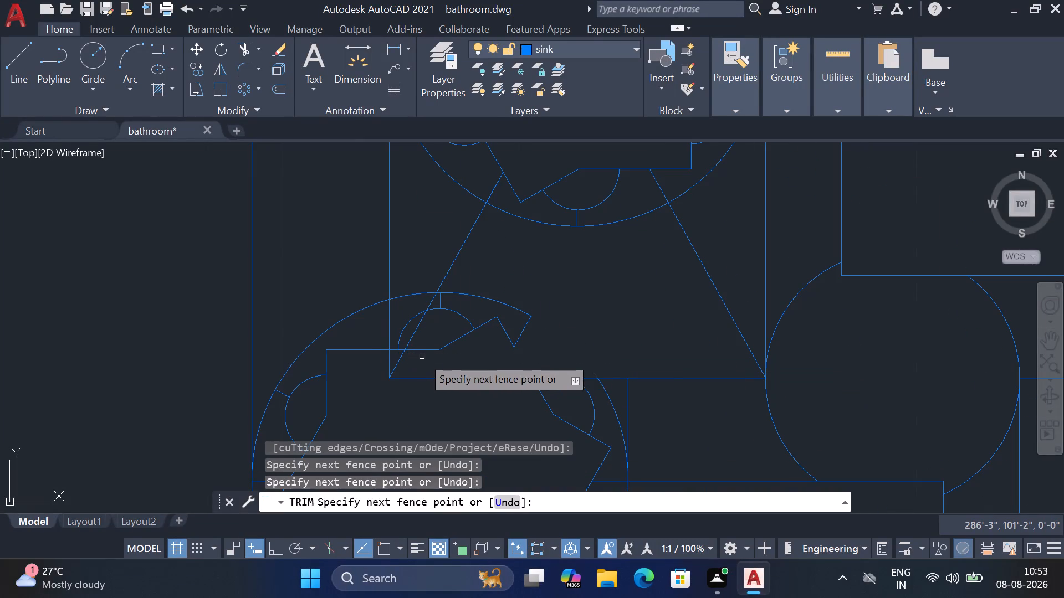
left_click(422, 351)
left_click_drag(485, 276, 481, 287)
left_click(430, 334)
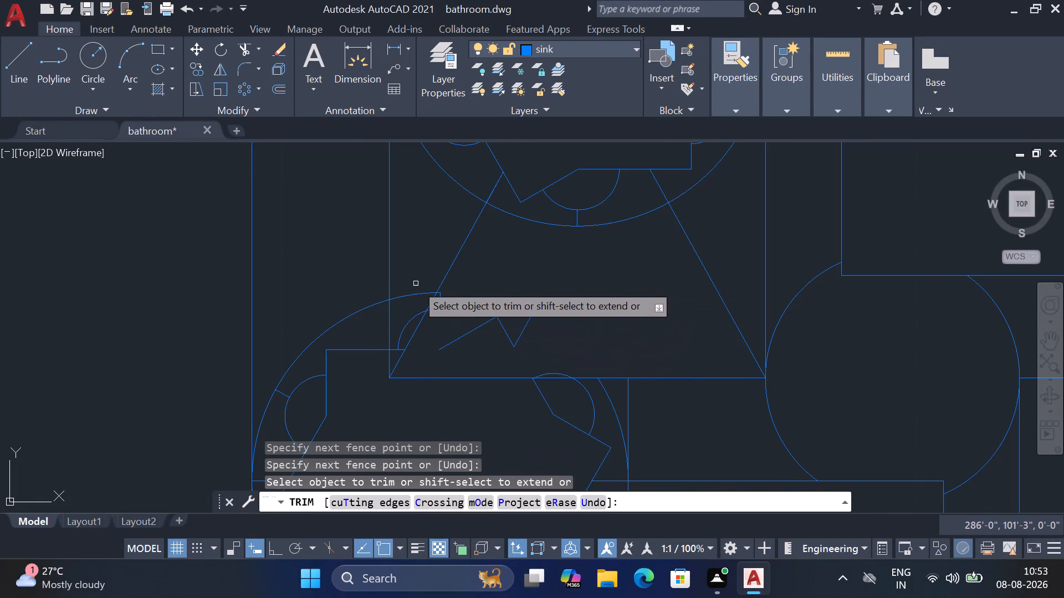
left_click_drag(416, 283, 416, 290)
left_click(395, 359)
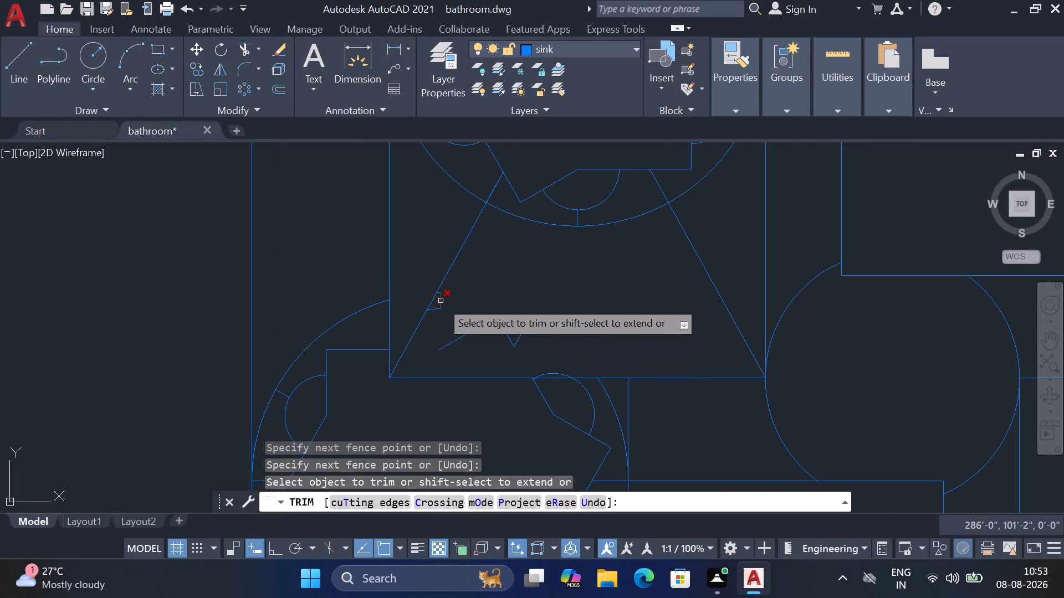
Remove the left motif's leftover line and arc fragments from inside the upper-left rectangle's lower edge.
left_click(441, 301)
left_click(441, 294)
left_click(437, 309)
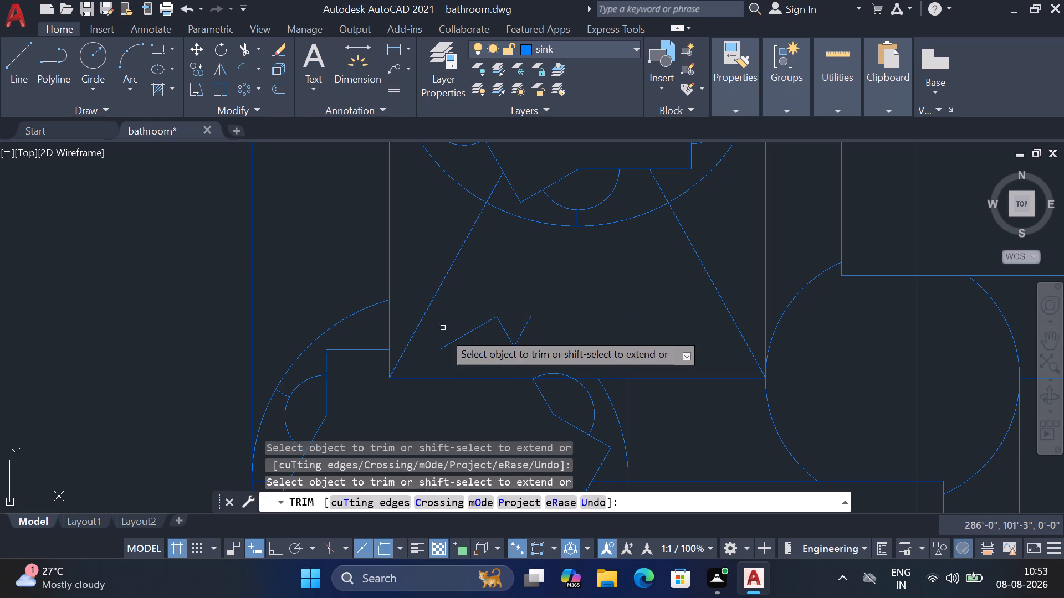
left_click(445, 337)
left_click(592, 340)
scroll(591, 295, "down", 2)
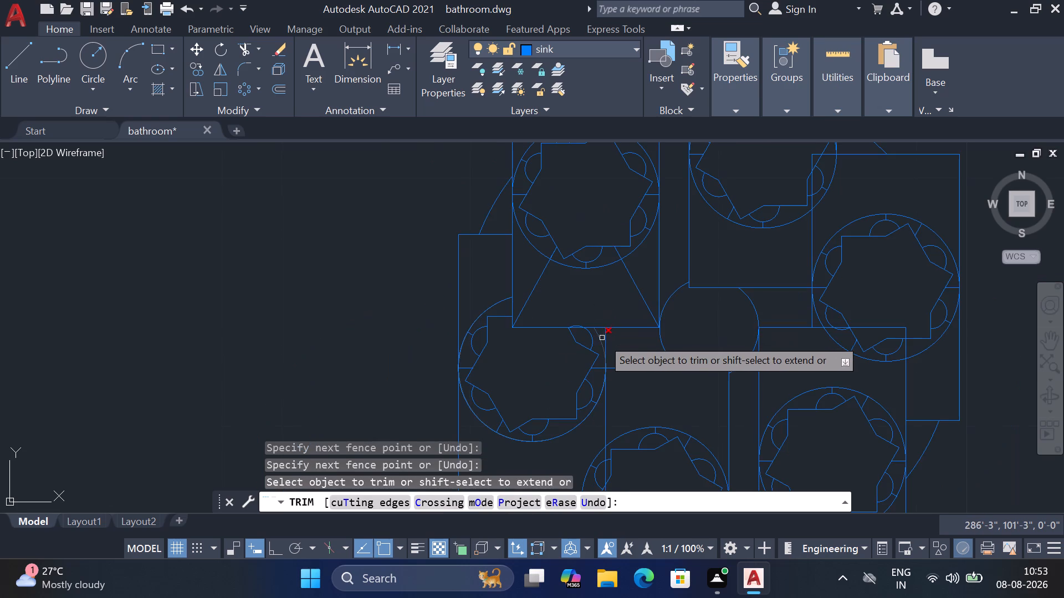
scroll(602, 335, "up", 3)
left_click(511, 303)
Trim the bottom motif's circle, arc, radial line and star segments lying inside the left rectangle's lower corner.
scroll(613, 305, "down", 5)
scroll(617, 316, "up", 3)
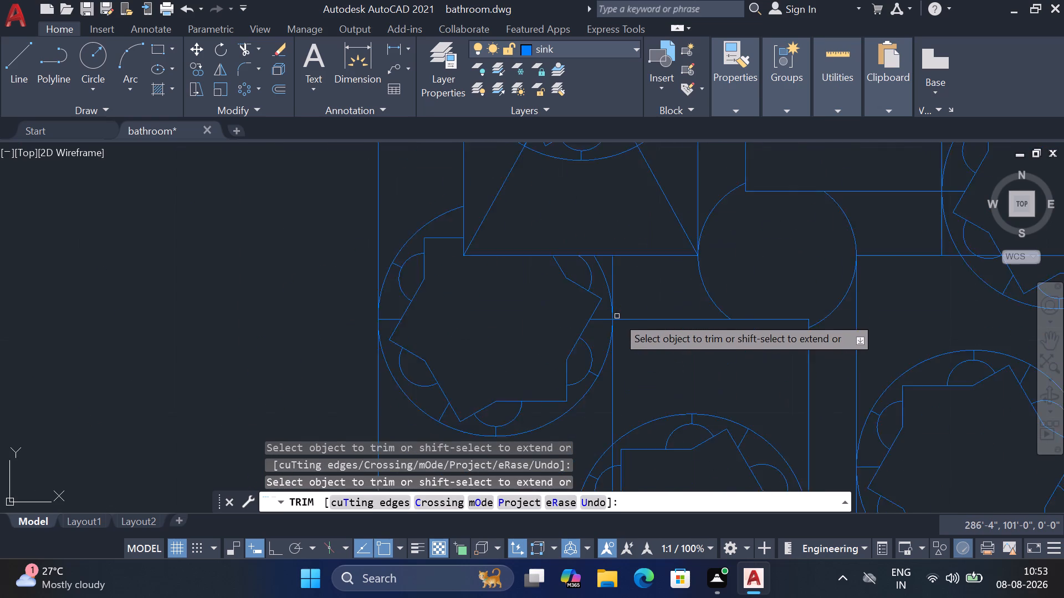
scroll(617, 316, "up", 1)
scroll(620, 291, "down", 4)
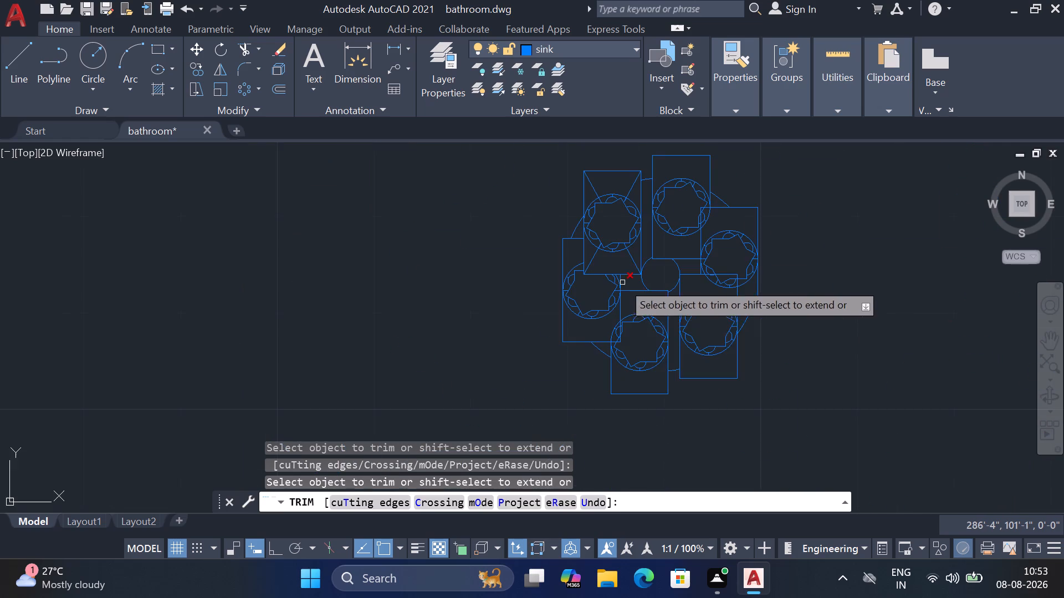
scroll(615, 346, "up", 3)
left_click(633, 259)
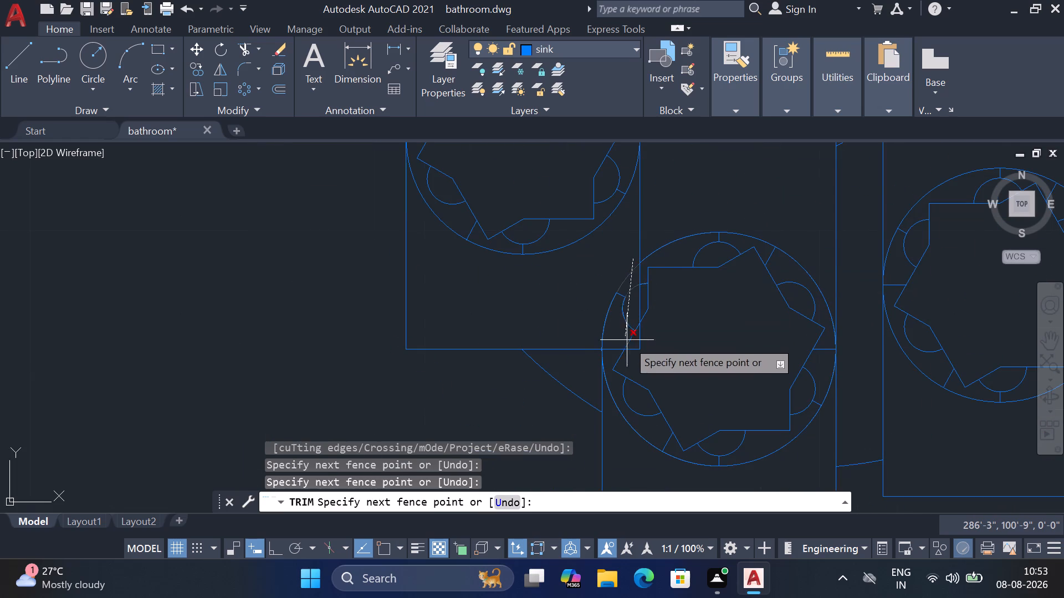
left_click(633, 348)
left_click(628, 338)
left_click(544, 338)
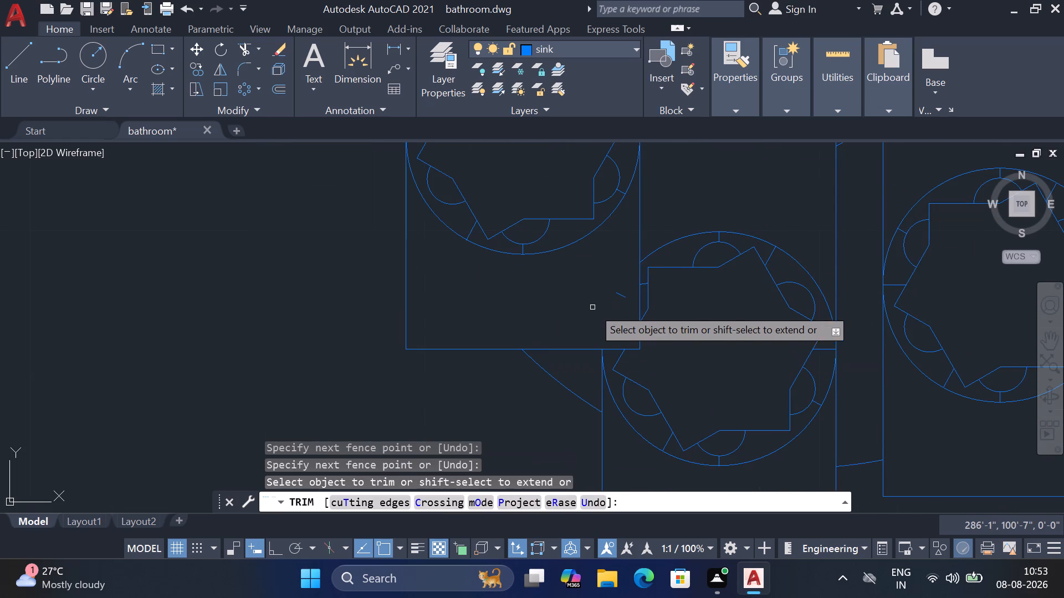
left_click(621, 295)
scroll(537, 291, "down", 1)
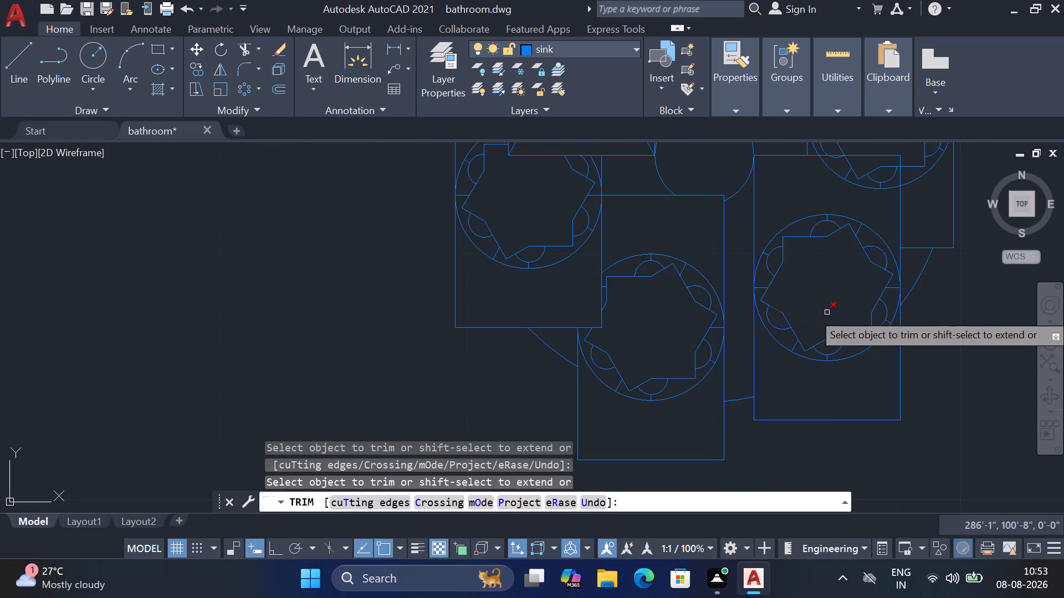
Trim the right motif's circle, arc and star segments where they extend into the lower-right rectangle.
scroll(827, 312, "down", 2)
middle_click_drag(827, 302, 648, 410)
scroll(669, 376, "up", 3)
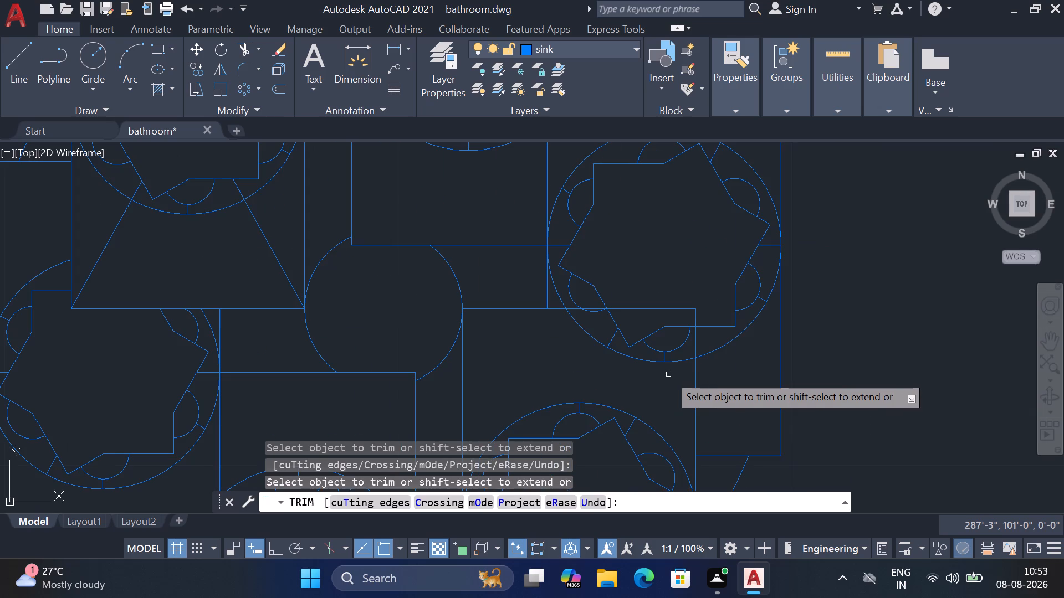
left_click(671, 380)
left_click(682, 315)
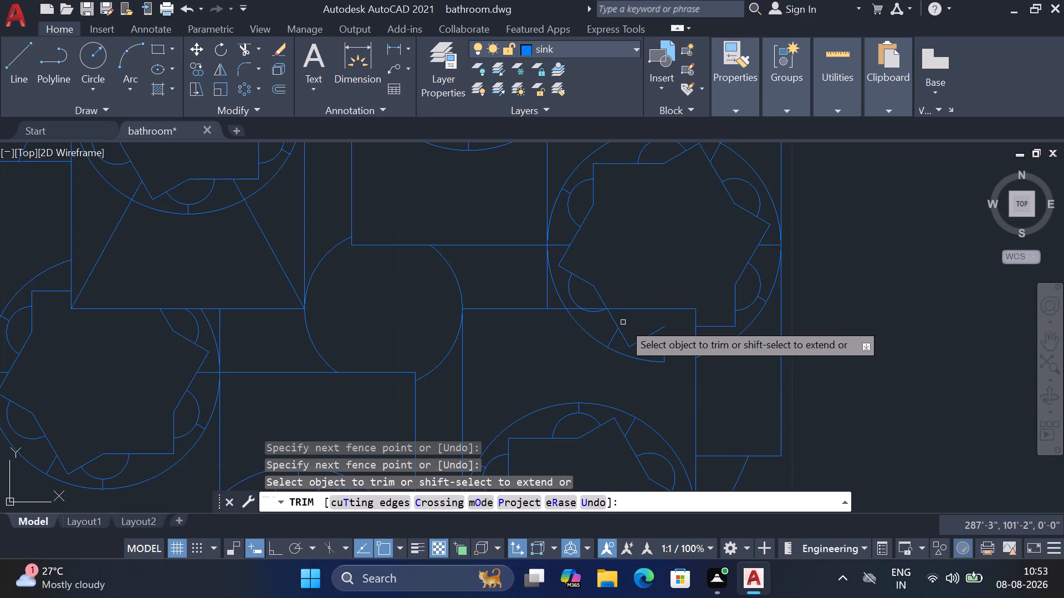
left_click(623, 322)
left_click(532, 326)
left_click(649, 327)
left_click(662, 384)
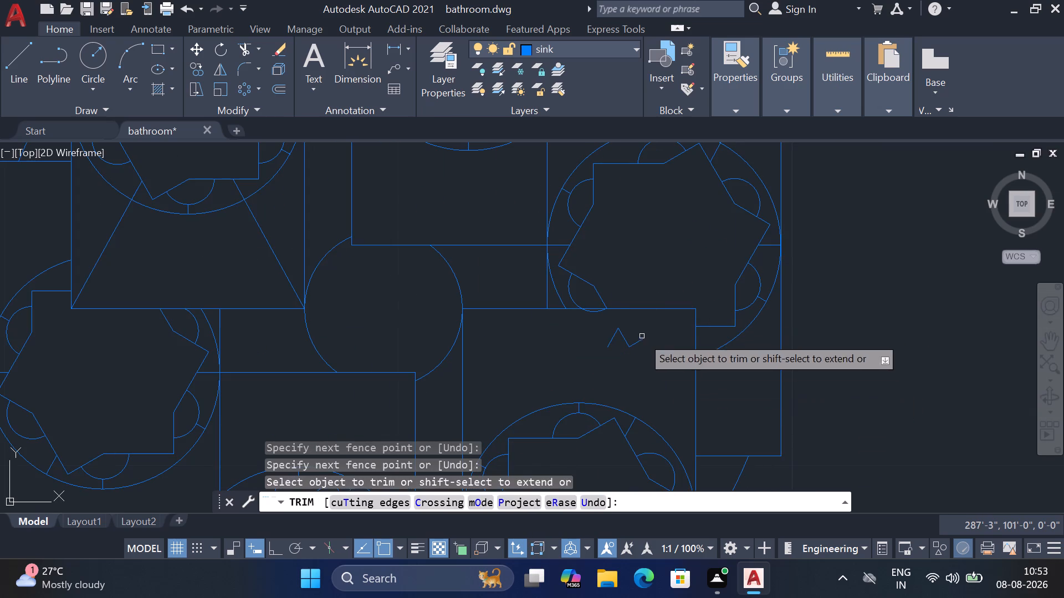
Remove the right motif's remaining zigzag fragments and the small arc crossing the lower-right rectangle's top edge.
left_click(672, 362)
left_click(584, 334)
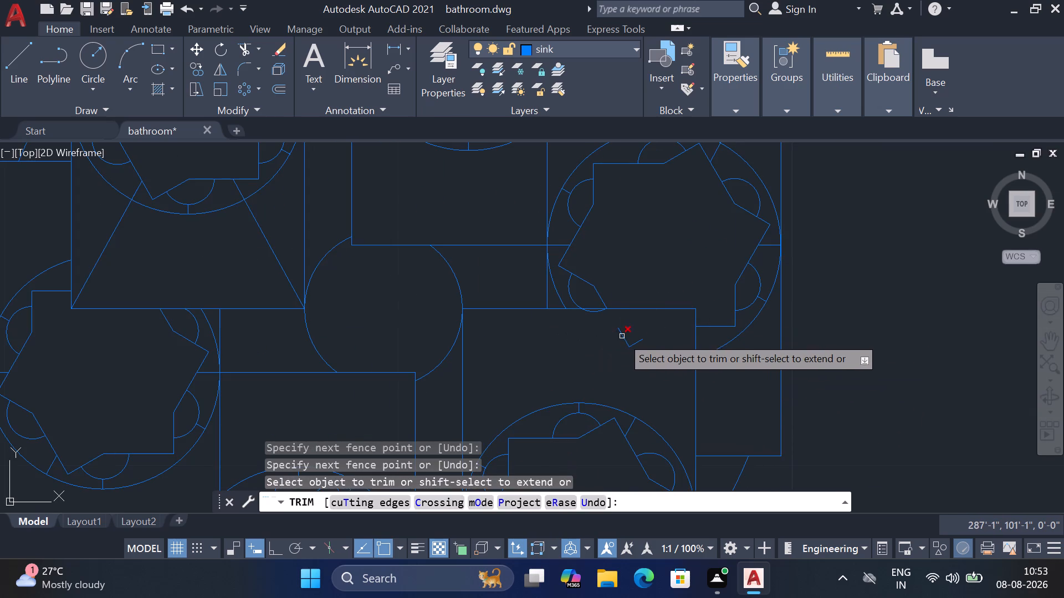
left_click(615, 336)
left_click(654, 347)
scroll(599, 306, "up", 4)
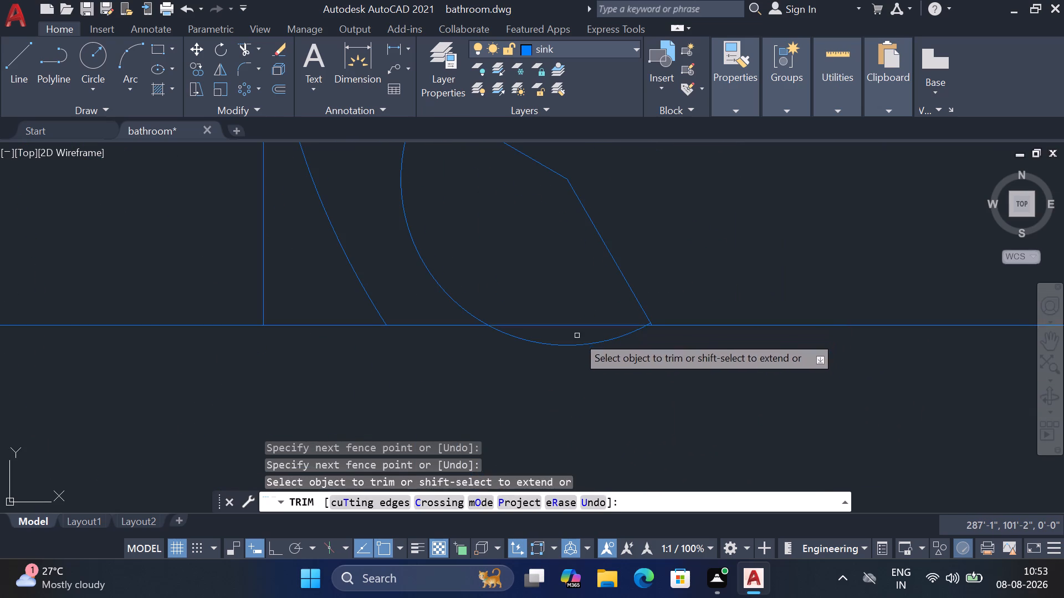
left_click(576, 336)
left_click(499, 369)
scroll(682, 367, "down", 4)
Trim the top motif's circle, arc, radial line and star segments lying inside the right rectangle's upper corner.
middle_click_drag(693, 302, 695, 375)
scroll(695, 377, "down", 2)
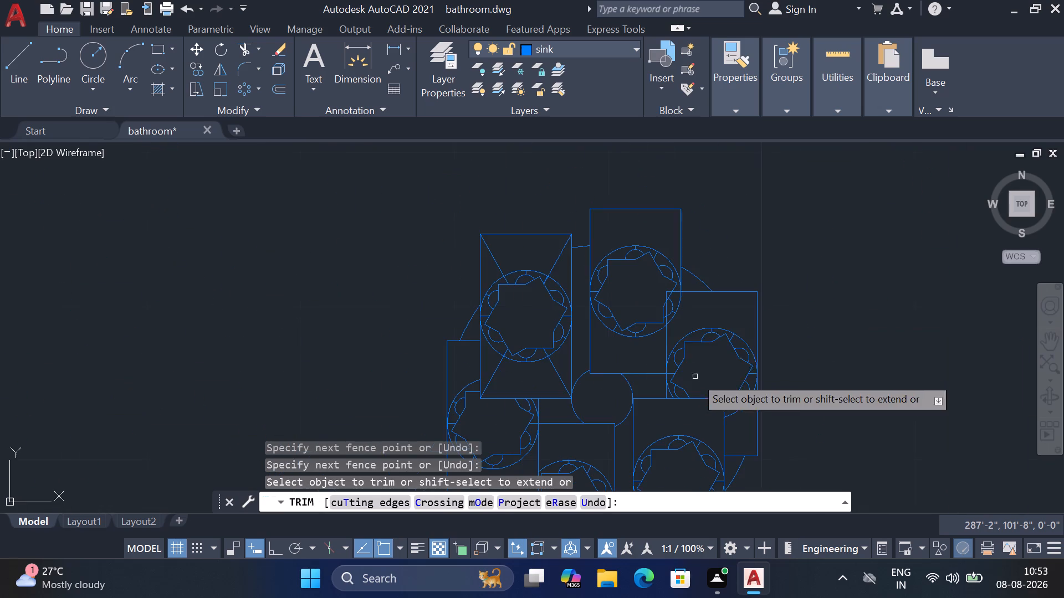
scroll(681, 300, "up", 3)
left_click(699, 274)
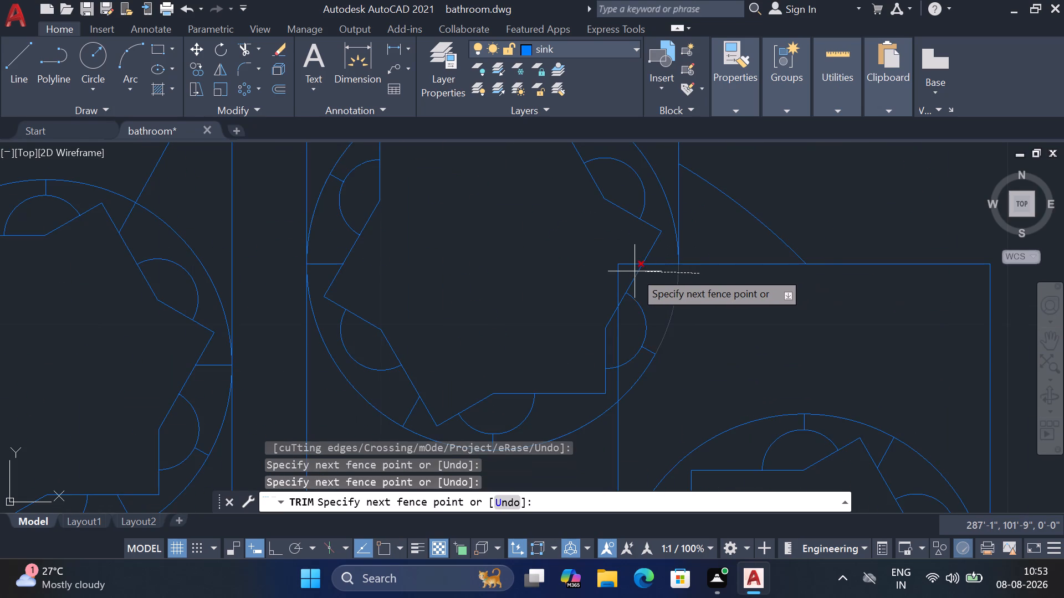
left_click(628, 271)
left_click_drag(626, 275, 627, 284)
left_click(630, 428)
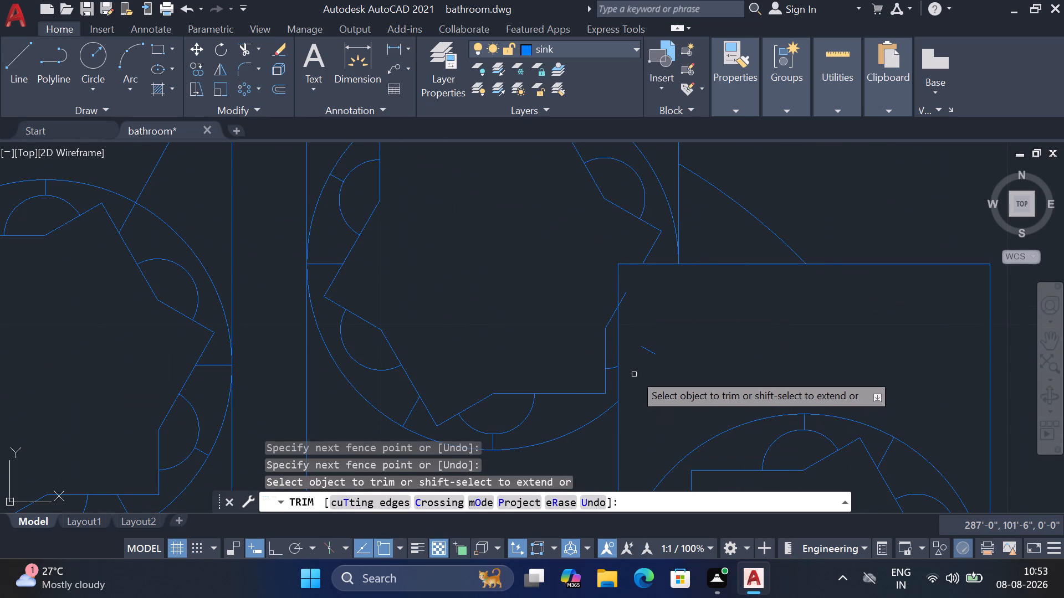
left_click(636, 365)
left_click(652, 339)
left_click(624, 295)
scroll(685, 317, "down", 2)
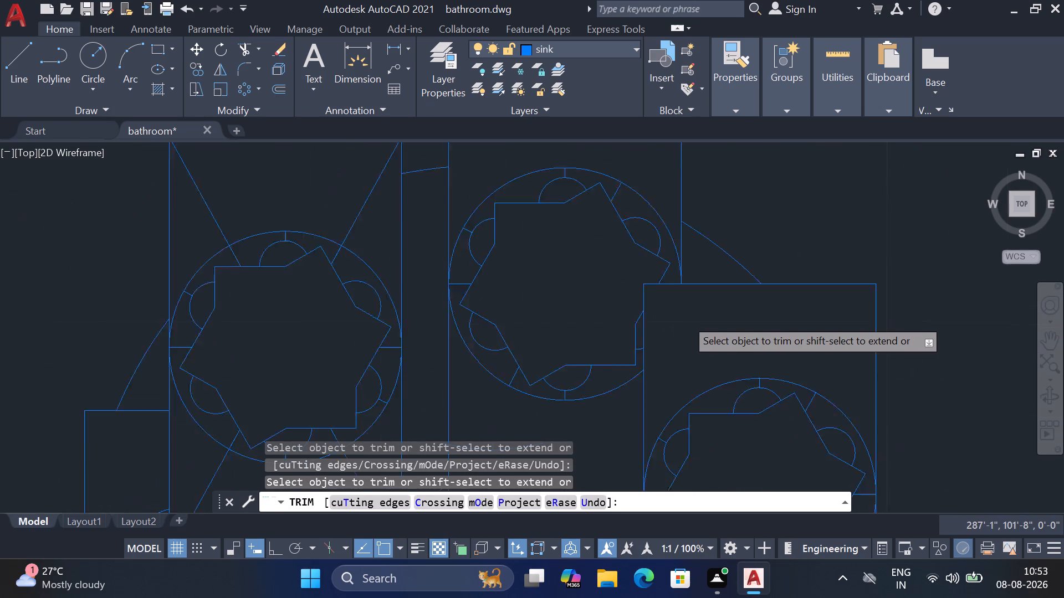
scroll(686, 318, "down", 2)
middle_click_drag(798, 307, 719, 264)
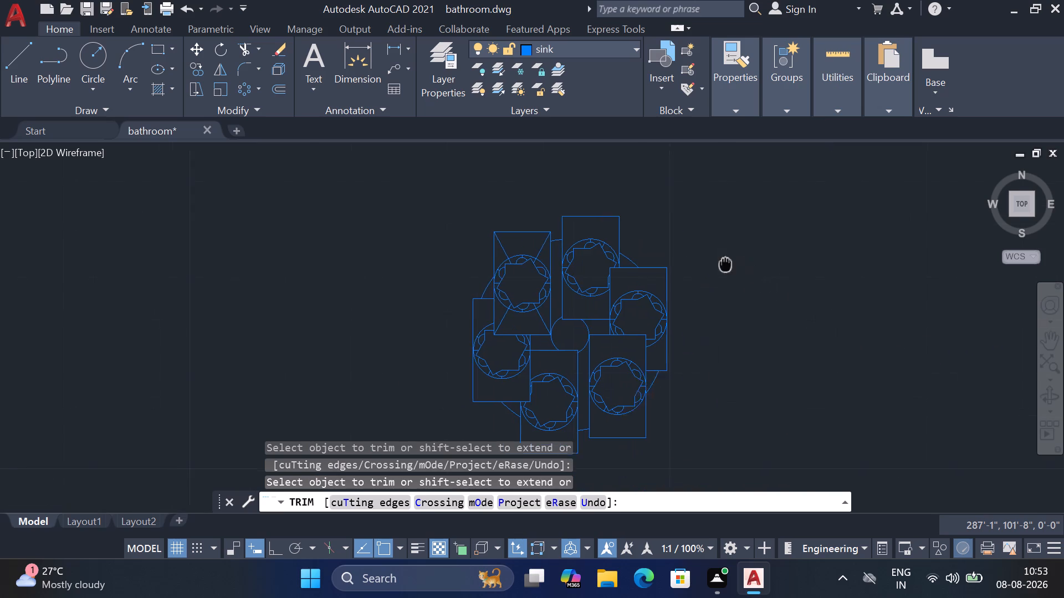
middle_click_drag(719, 264, 698, 264)
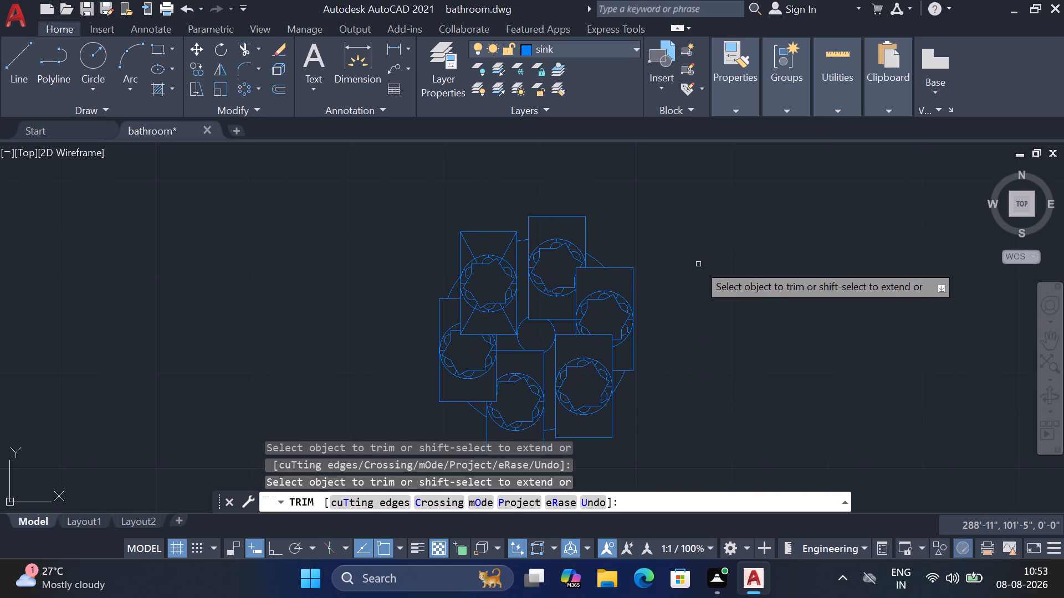
key("Escape")
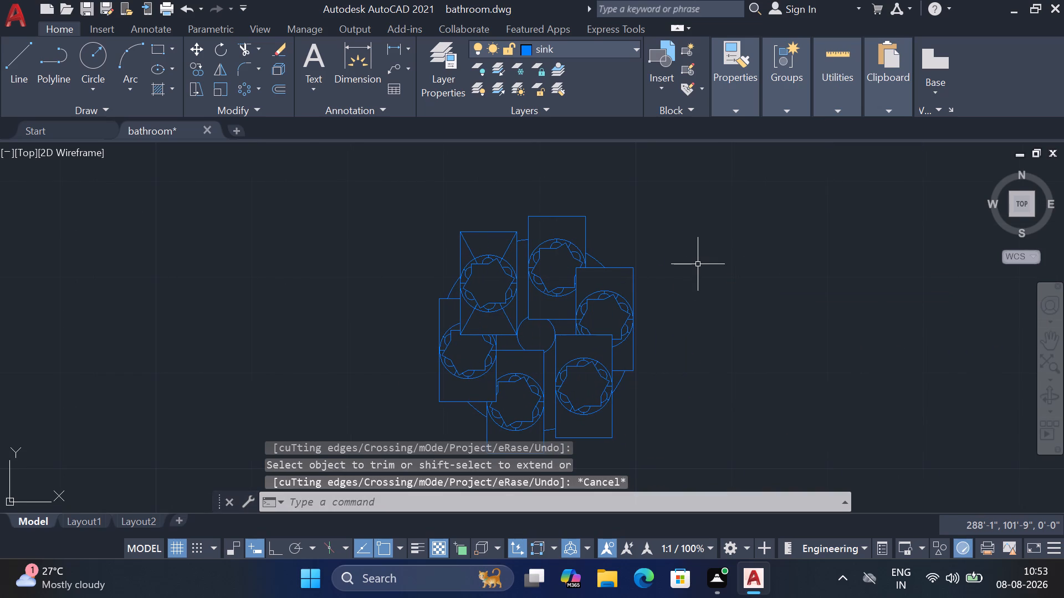
middle_click_drag(698, 307, 611, 277)
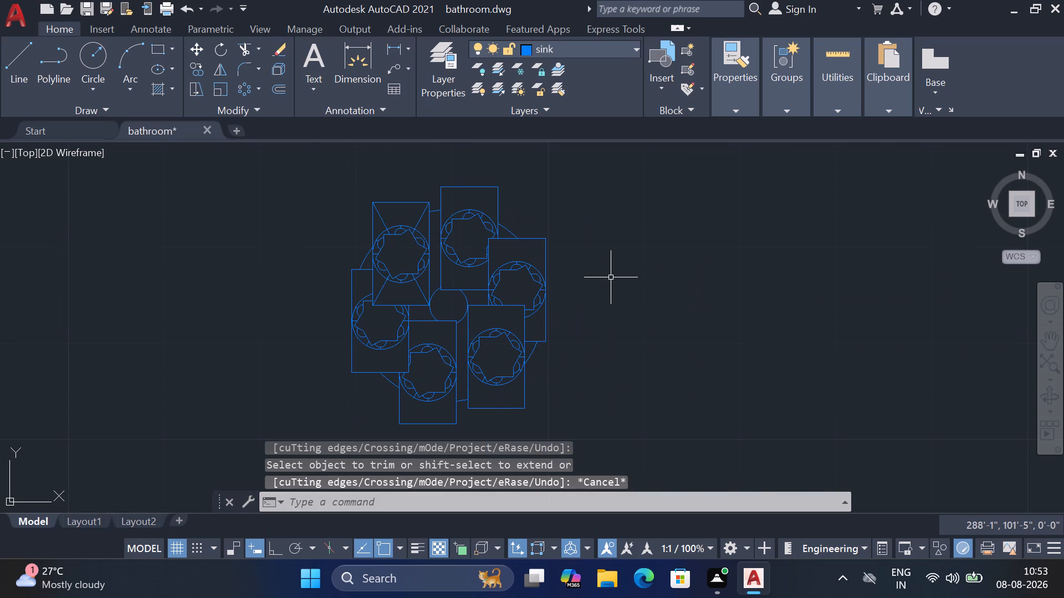
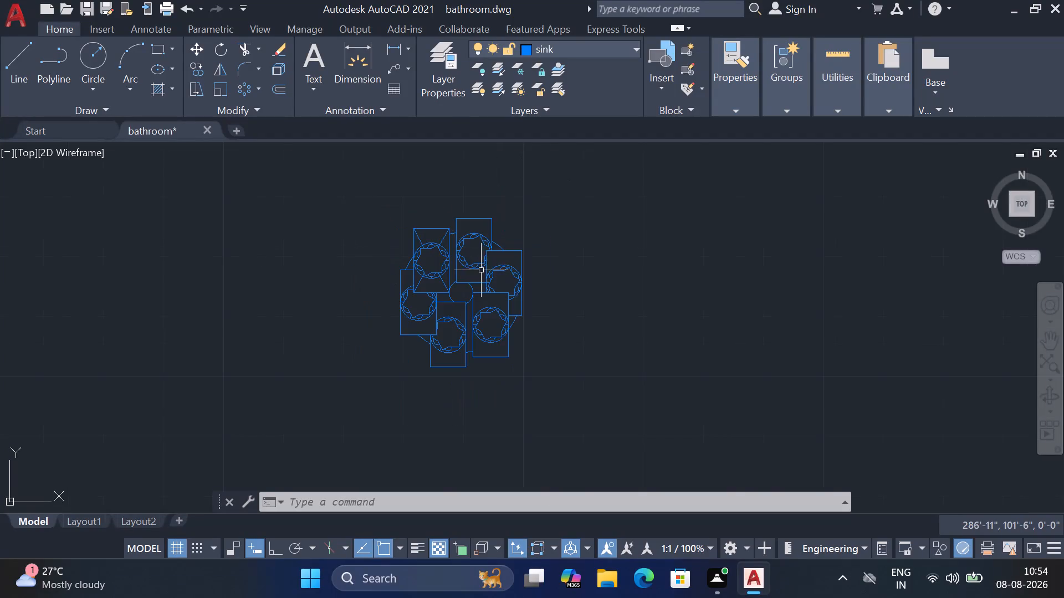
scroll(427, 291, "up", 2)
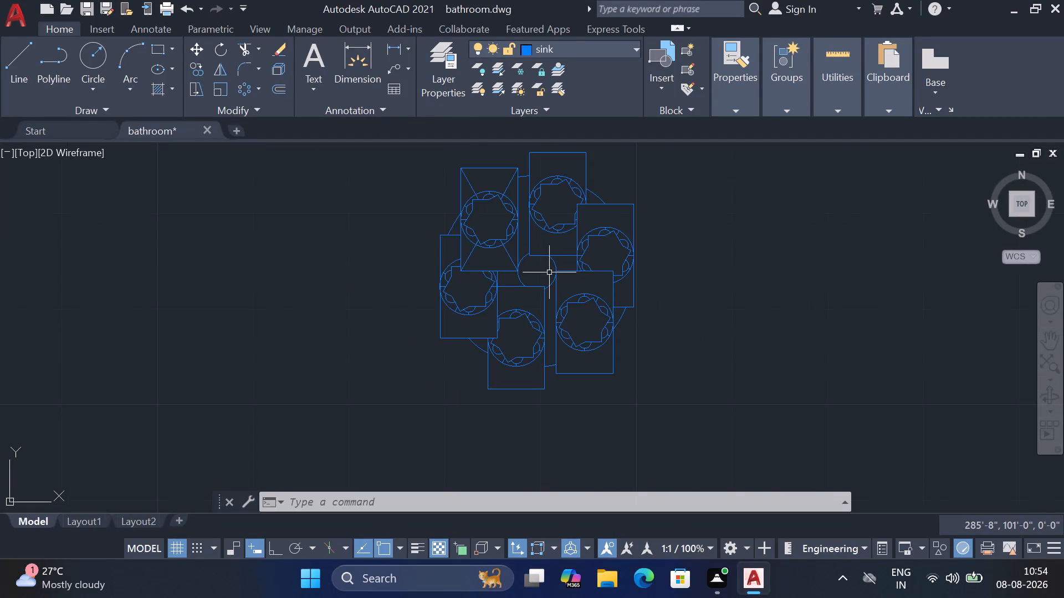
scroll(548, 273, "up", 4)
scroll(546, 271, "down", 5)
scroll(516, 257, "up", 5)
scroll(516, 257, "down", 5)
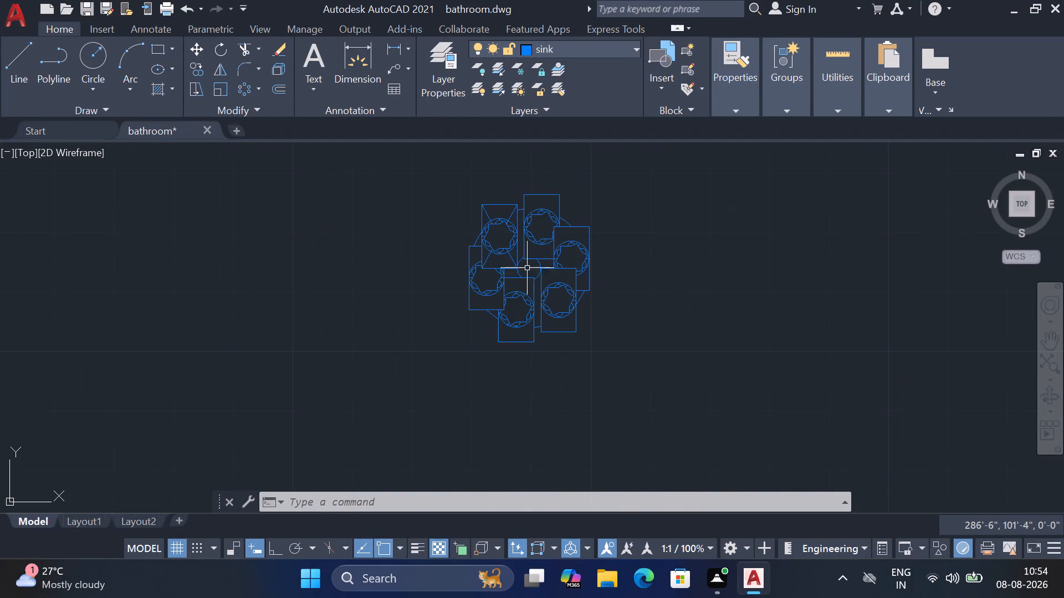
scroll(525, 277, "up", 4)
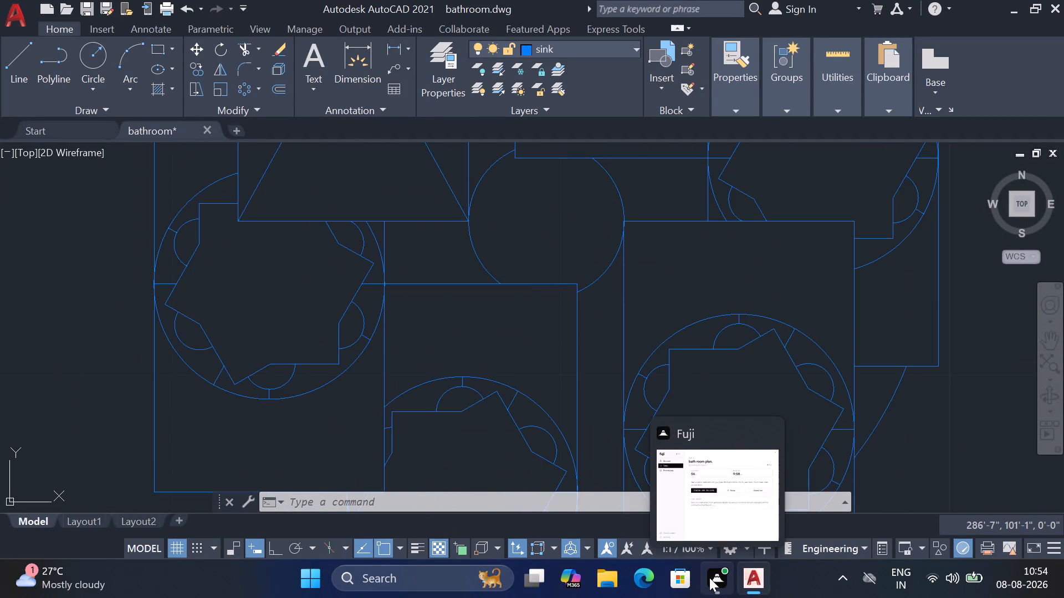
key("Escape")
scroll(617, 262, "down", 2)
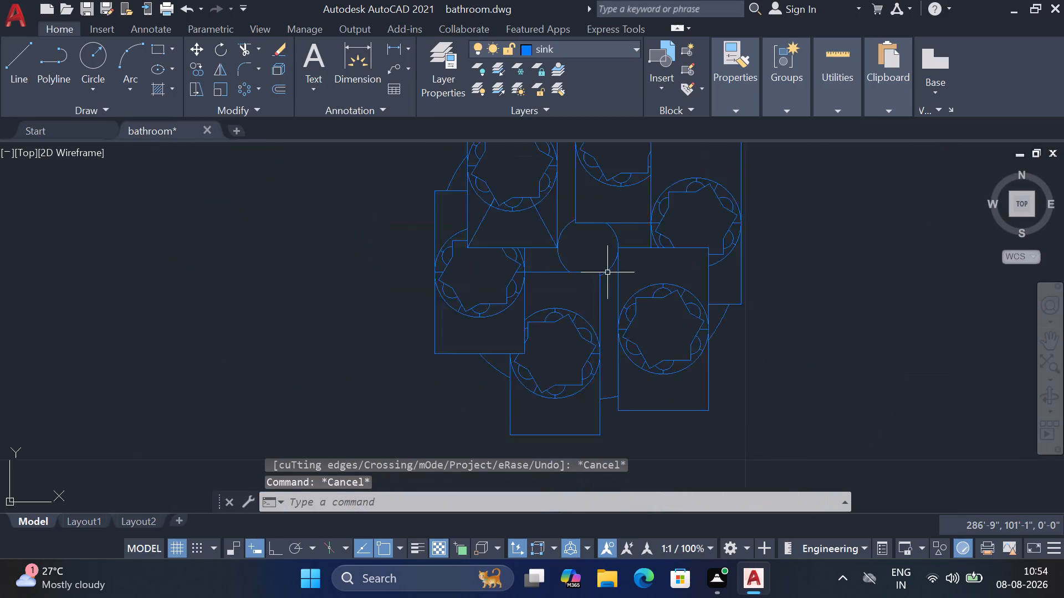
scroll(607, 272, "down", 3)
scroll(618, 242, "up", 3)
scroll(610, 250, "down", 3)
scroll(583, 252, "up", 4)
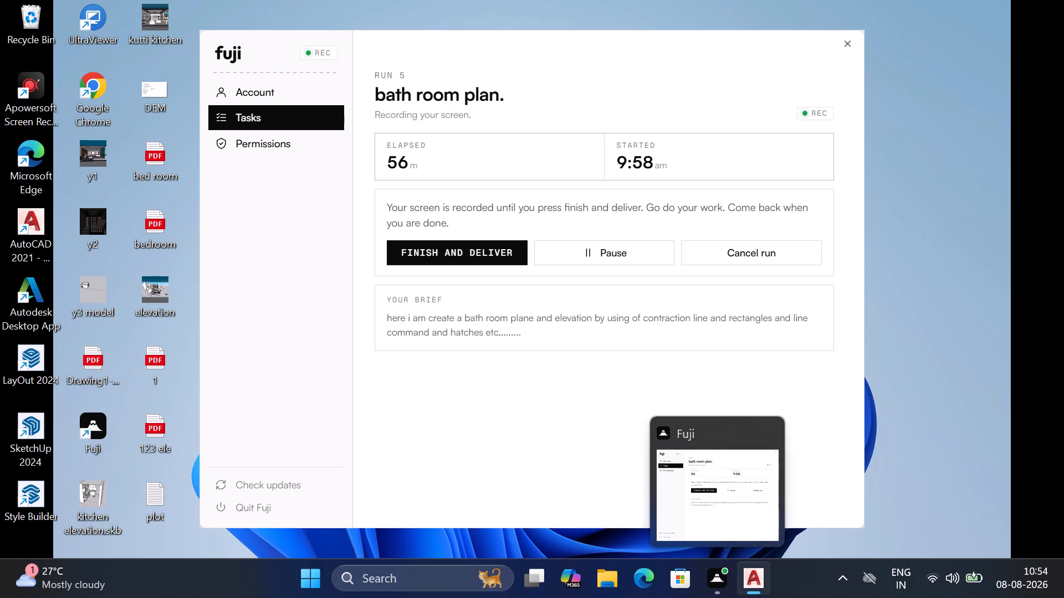
Delete the whole pattern of overlapping rectangles, circles and star motifs from model space.
scroll(530, 270, "down", 5)
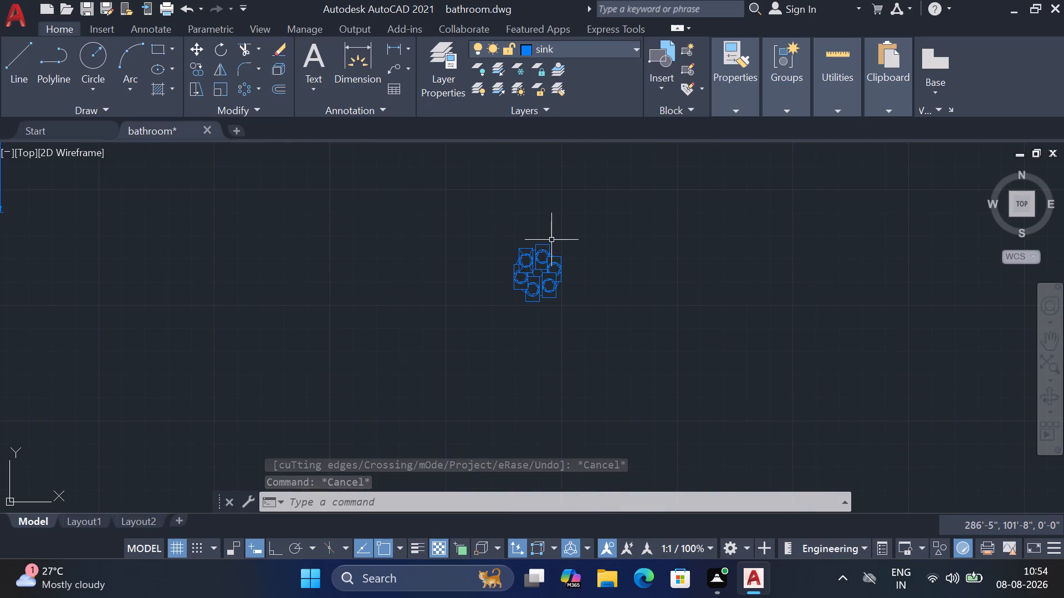
left_click_drag(595, 220, 580, 247)
left_click(450, 365)
key("Delete")
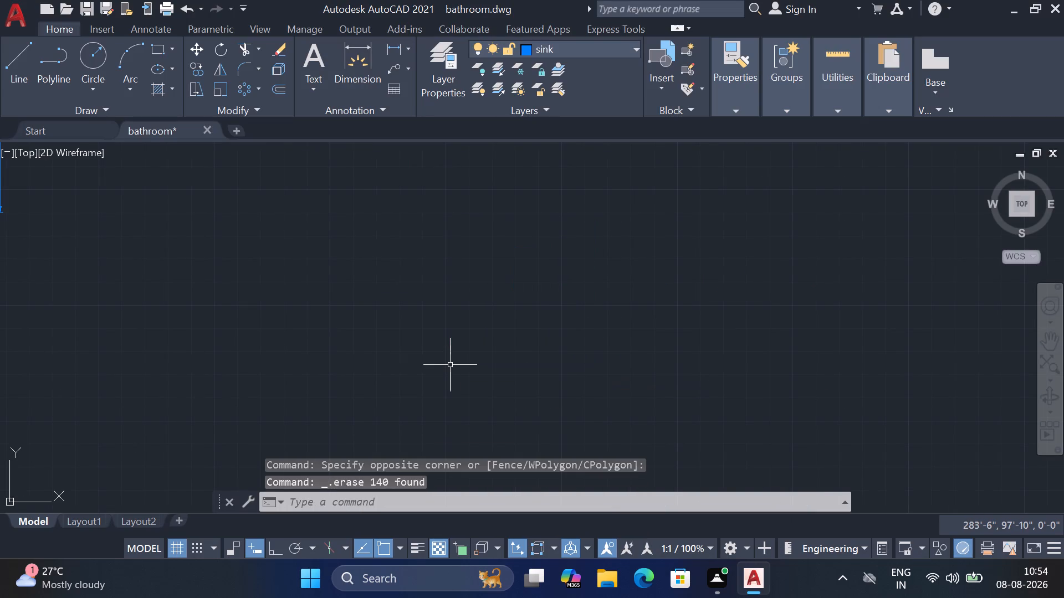
Draw a long horizontal rectangle about 4'-9" by 8" in the emptied area.
type("rec")
key("space")
left_click(434, 393)
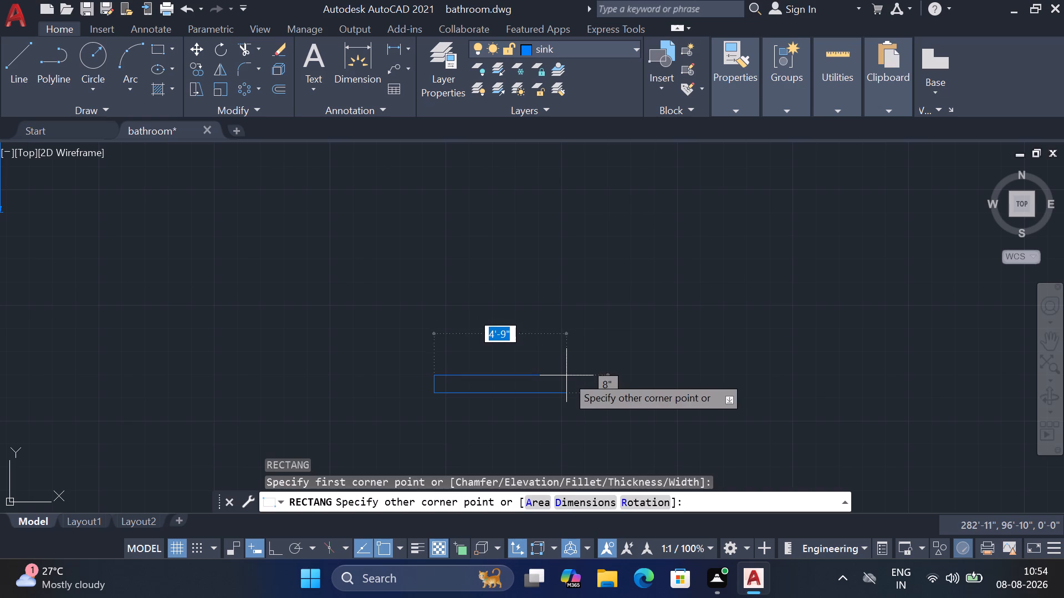
left_click(566, 375)
left_click(564, 378)
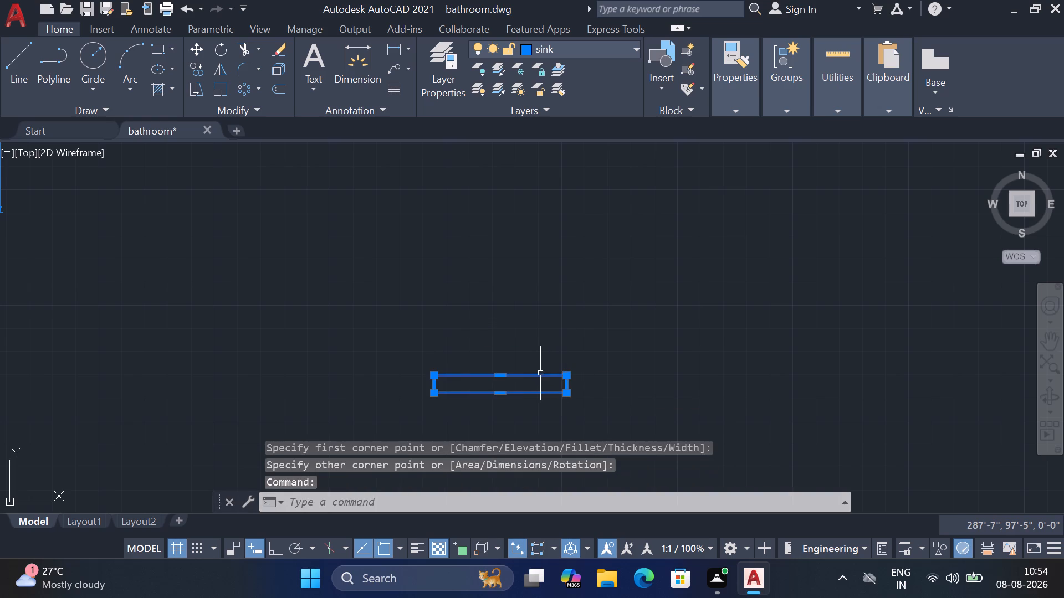
key("Escape")
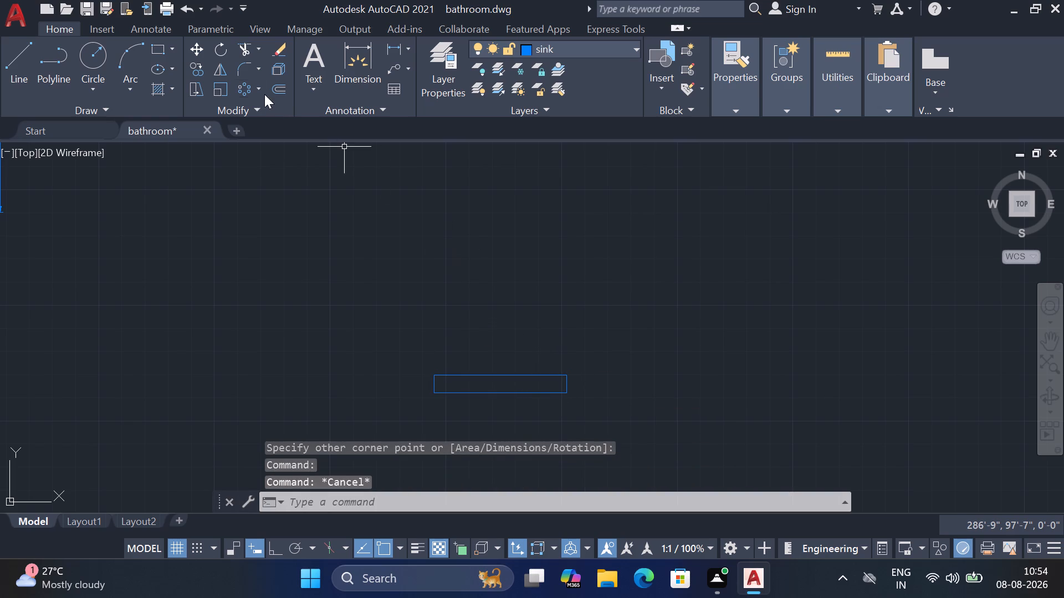
Create a polar array of the rectangle with 6 items over 360 degrees, centred on its upper edge near the right end.
left_click(259, 84)
left_click(285, 184)
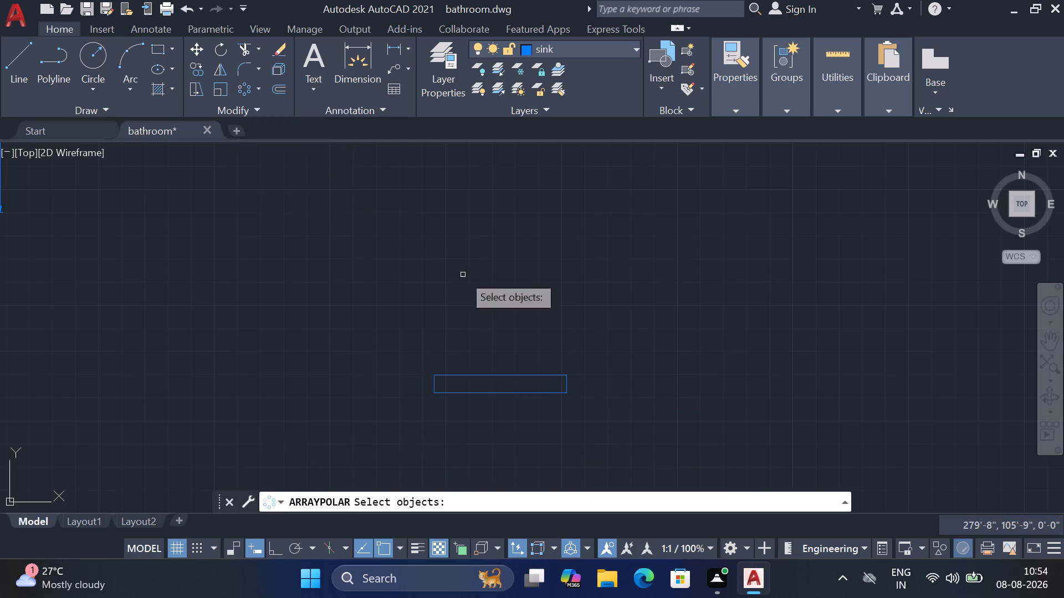
left_click(548, 377)
key("space")
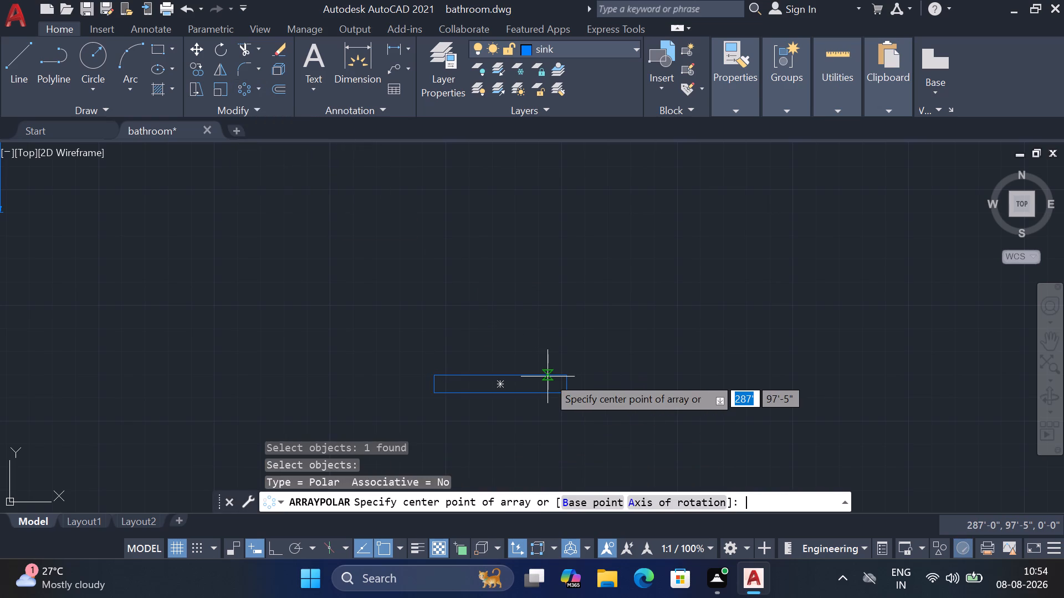
left_click(543, 375)
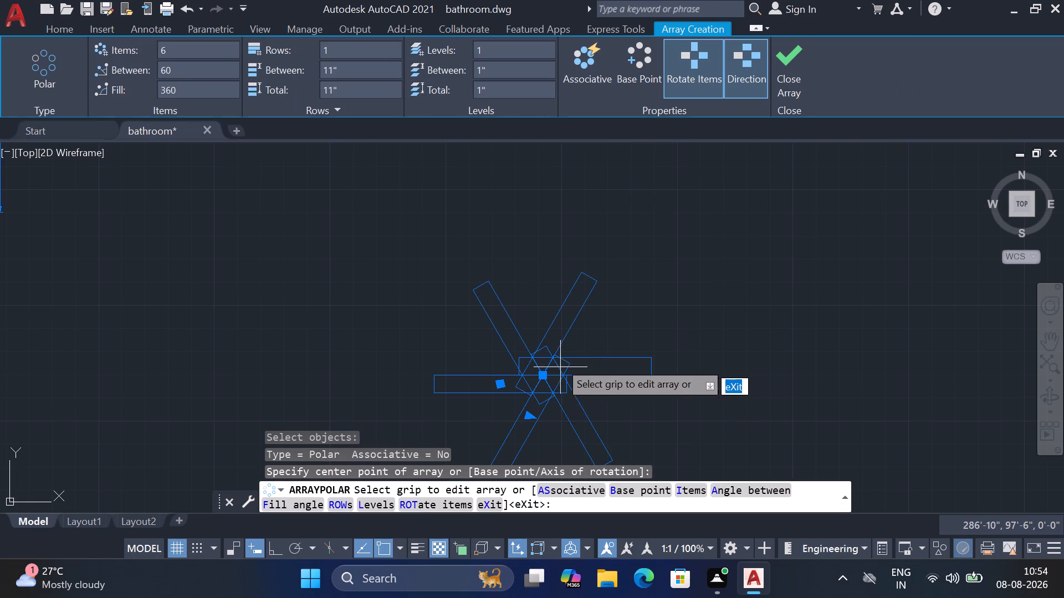
left_click(791, 67)
Trim the six arms' long edges where they cross the corners of neighbouring arms' inner ends around the hub.
scroll(503, 394, "up", 2)
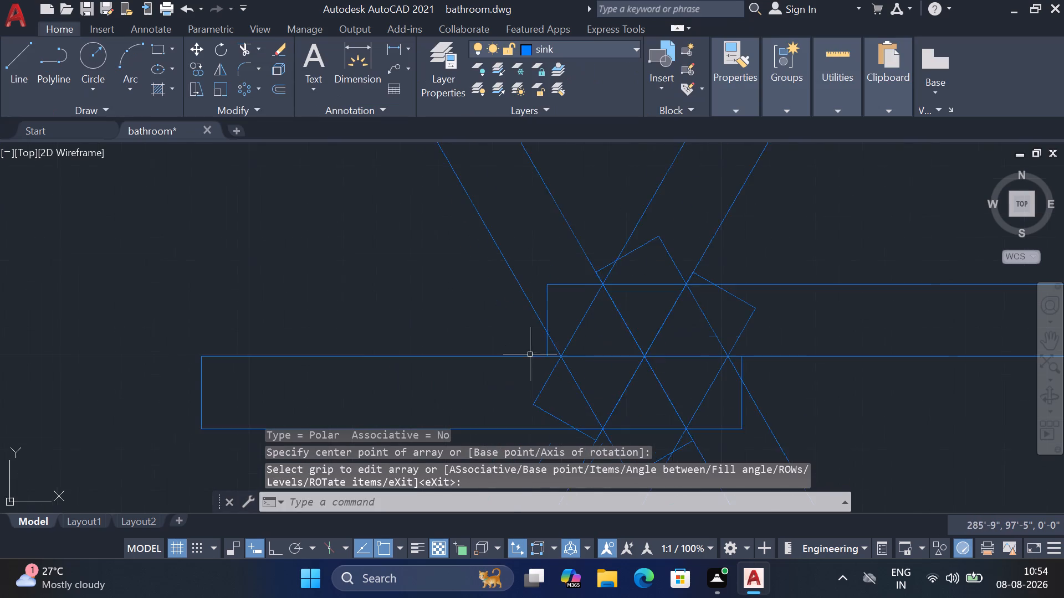
scroll(531, 352, "up", 2)
middle_click_drag(565, 315, 511, 340)
key("t")
key("r")
key("space")
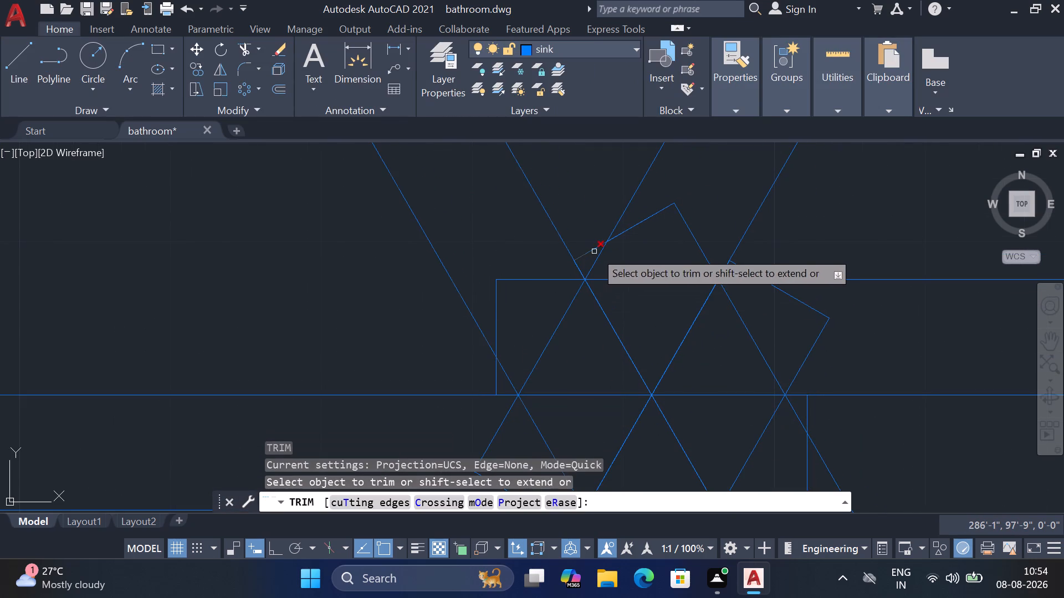
left_click(595, 251)
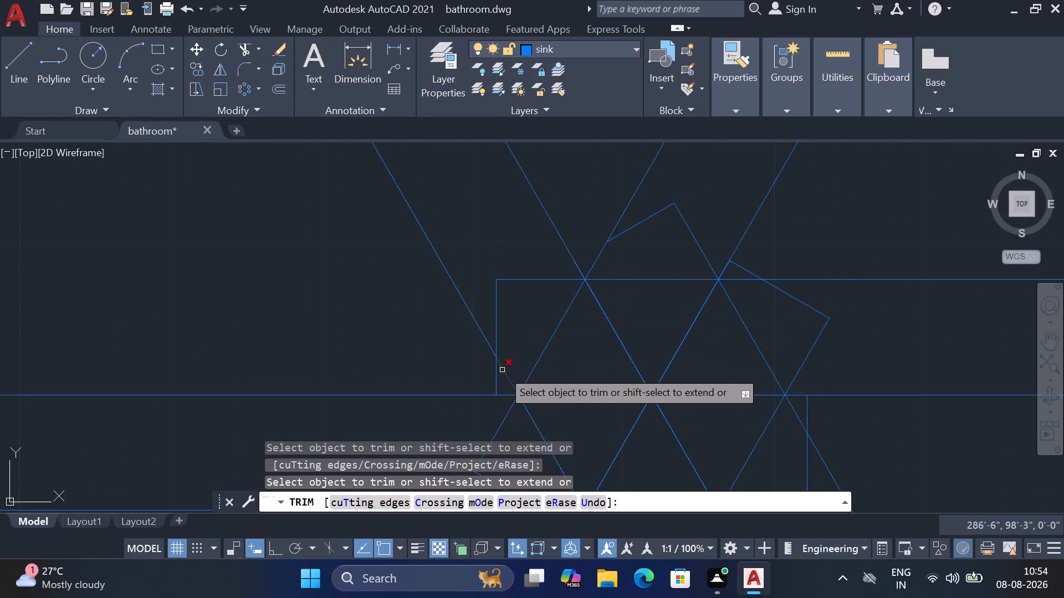
key("ctrl+z")
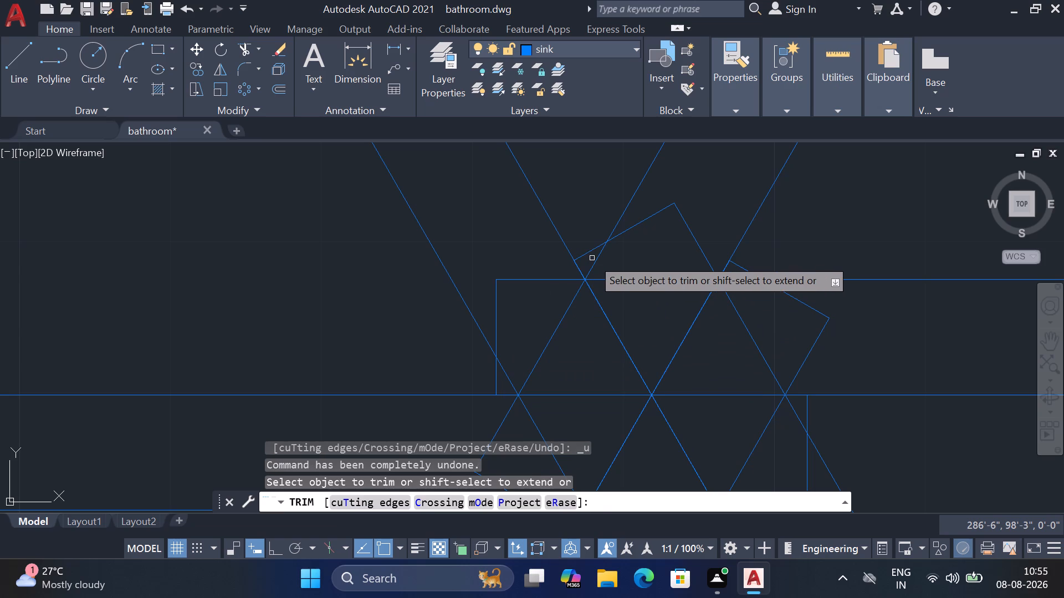
left_click(596, 257)
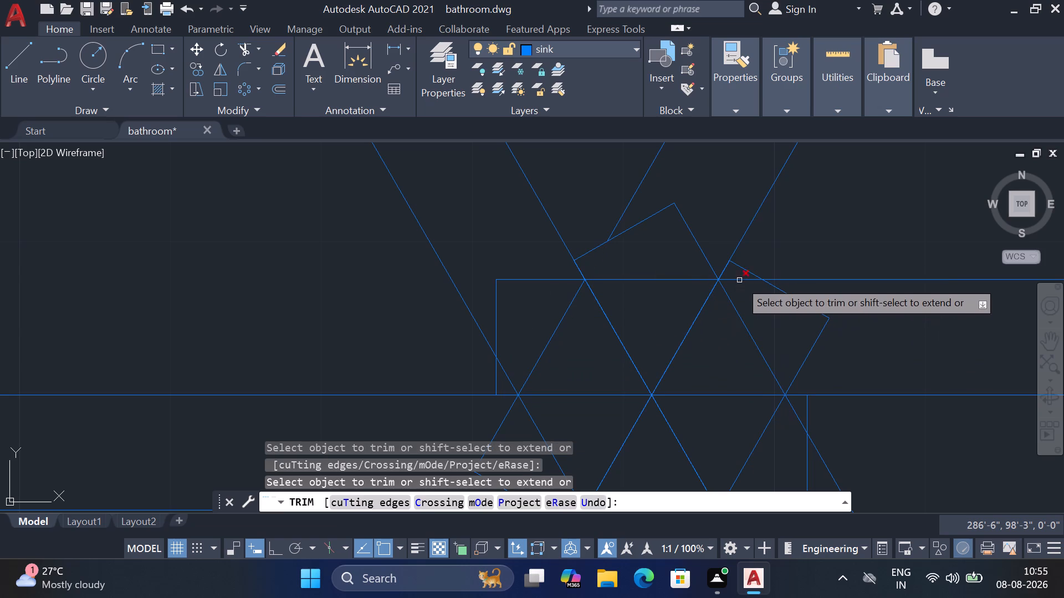
left_click(739, 280)
middle_click_drag(761, 307, 746, 230)
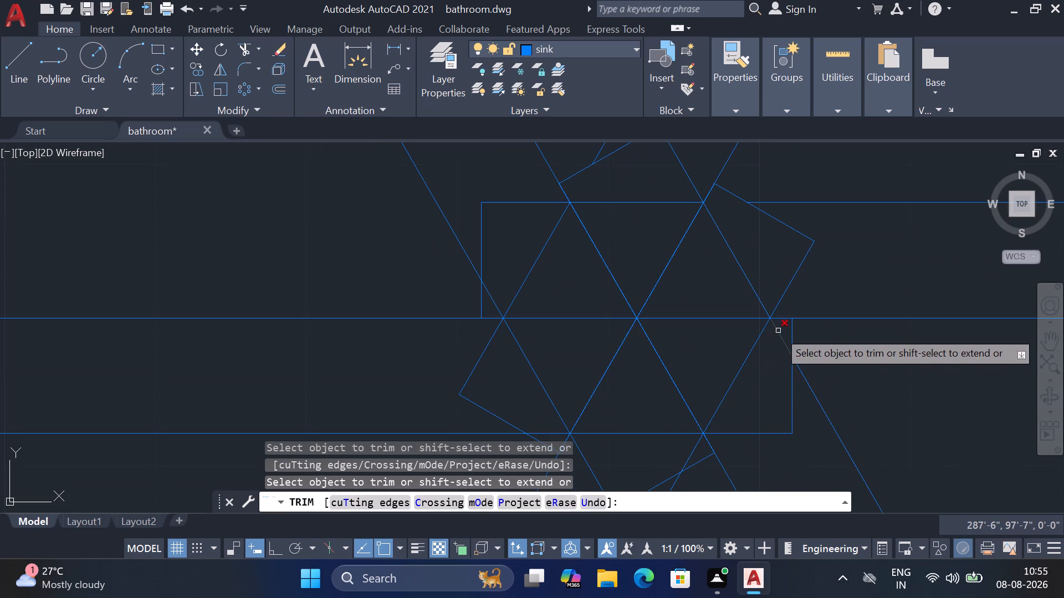
left_click(778, 331)
middle_click_drag(772, 391, 784, 260)
left_click(708, 319)
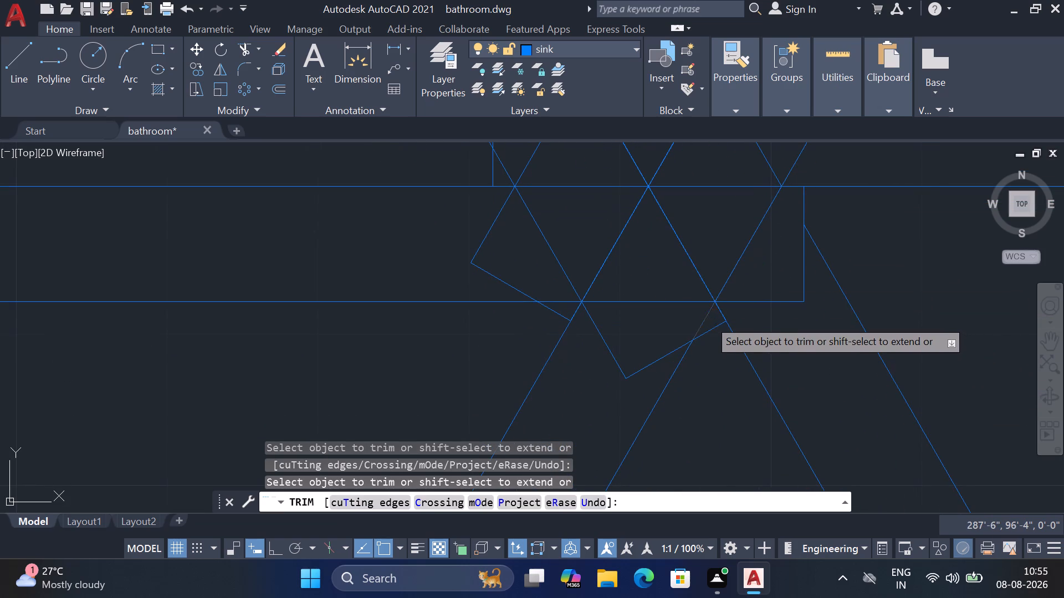
left_click(567, 303)
middle_click_drag(584, 261, 603, 292)
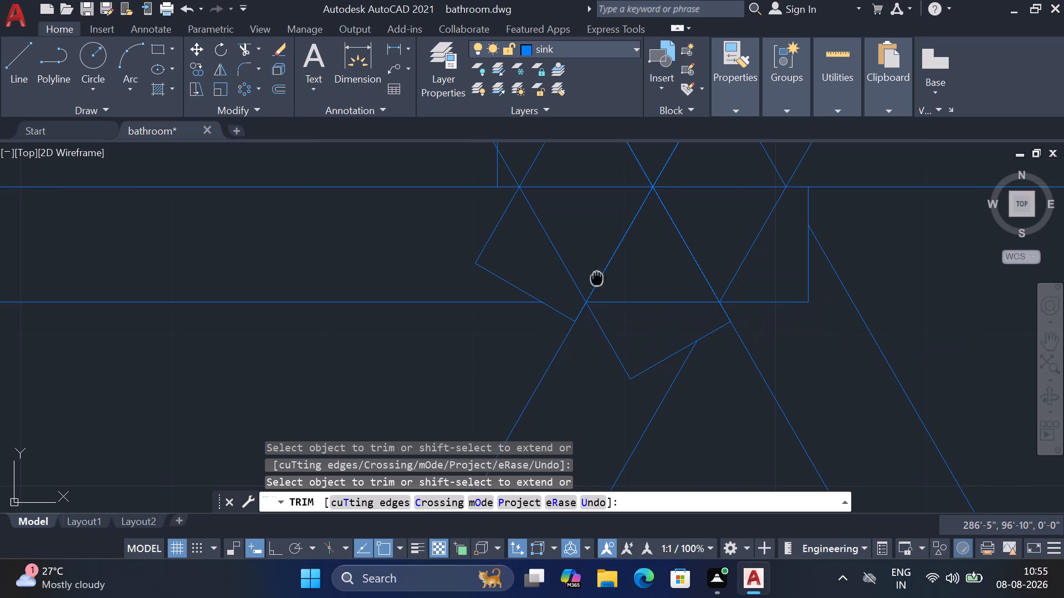
middle_click_drag(603, 292, 637, 394)
left_click(559, 306)
scroll(718, 262, "down", 1)
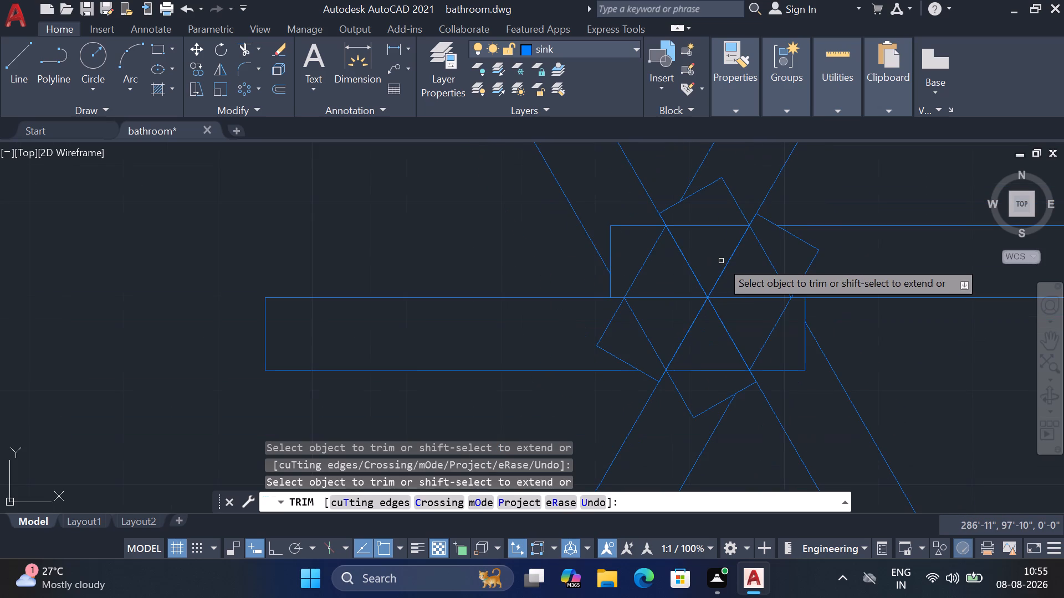
Trim the six edge segments forming the hexagon inside the hub where the arms overlap.
middle_click_drag(729, 264, 729, 291)
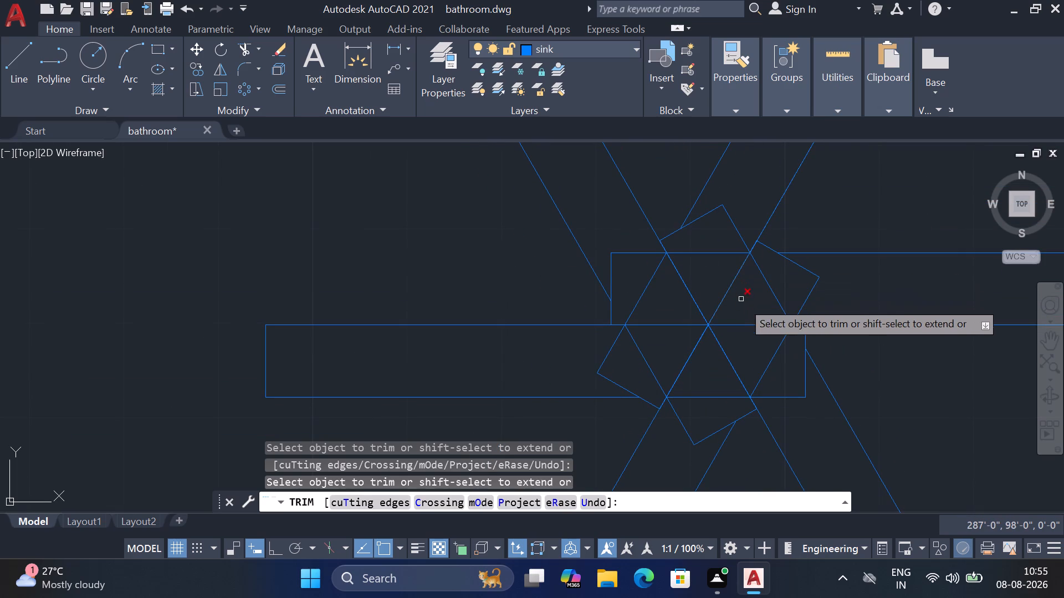
left_click_drag(719, 271, 715, 266)
left_click(699, 237)
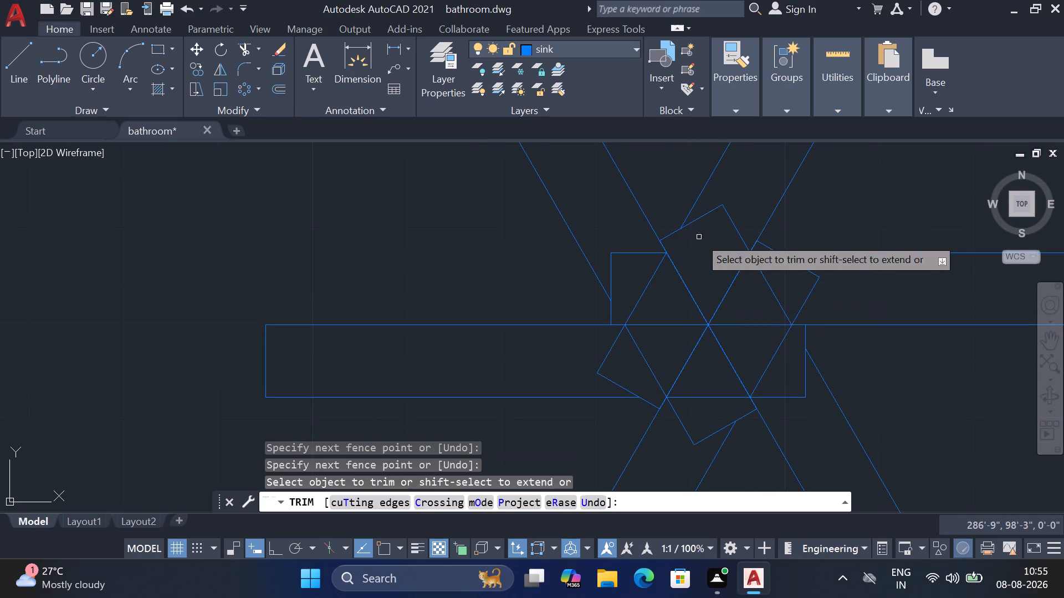
left_click(652, 291)
left_click(636, 280)
left_click(656, 353)
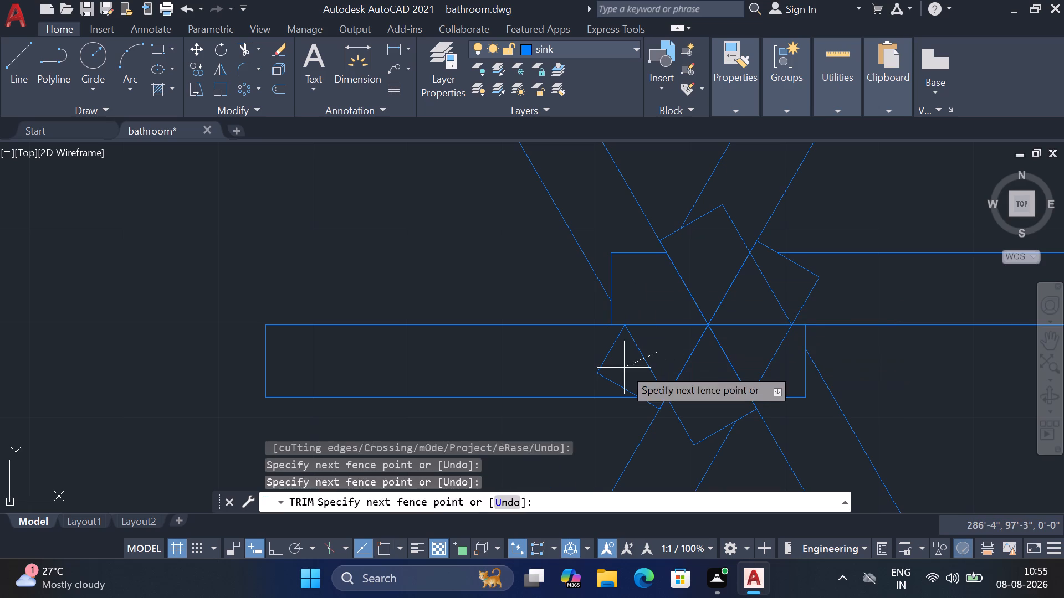
left_click(624, 368)
left_click(708, 390)
left_click(709, 403)
left_click(766, 350)
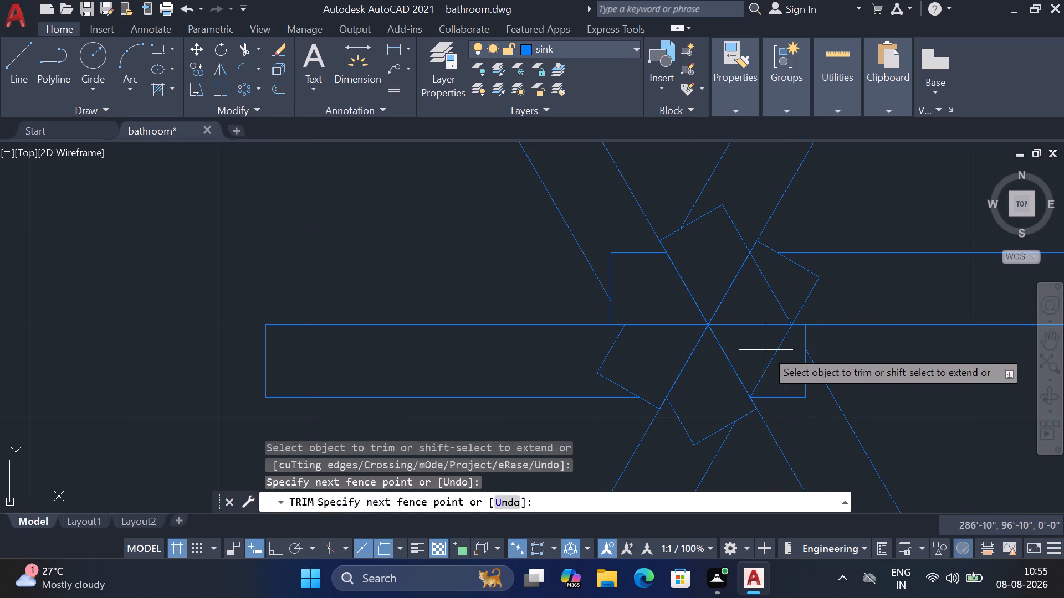
left_click(782, 354)
left_click(755, 288)
left_click(771, 282)
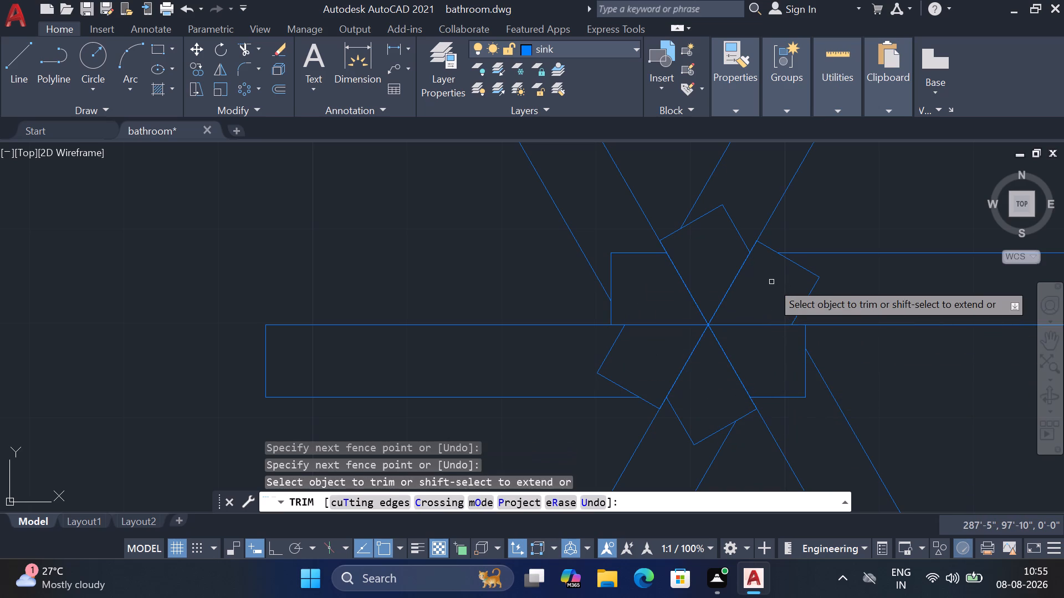
Trim away the remaining lines that meet at the hub's centre, inside the star-shaped outline.
scroll(761, 297, "down", 1)
middle_click_drag(857, 231, 789, 260)
scroll(789, 260, "down", 1)
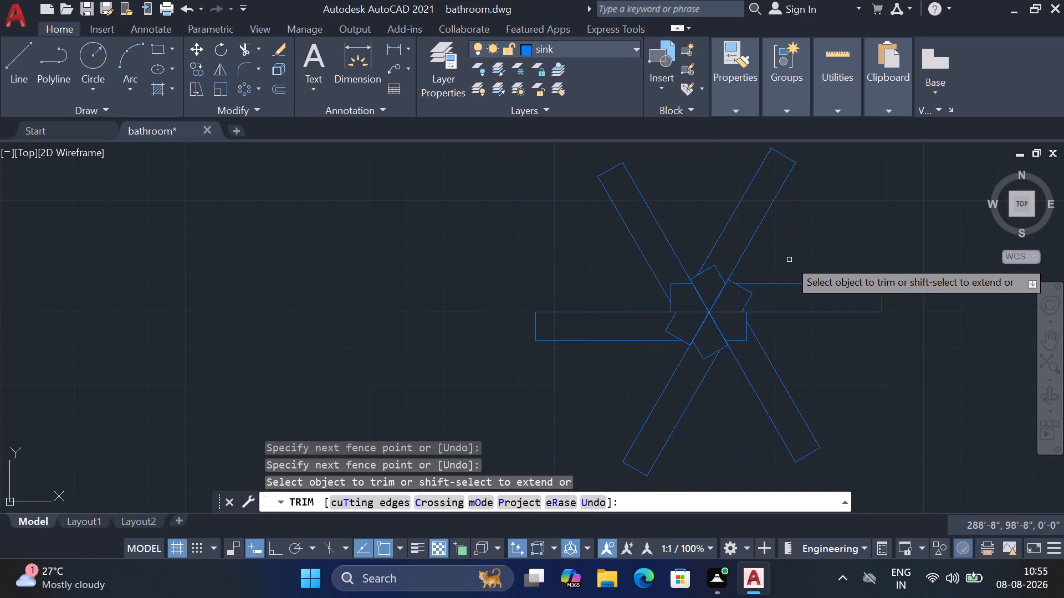
scroll(734, 305, "up", 2)
left_click(720, 280)
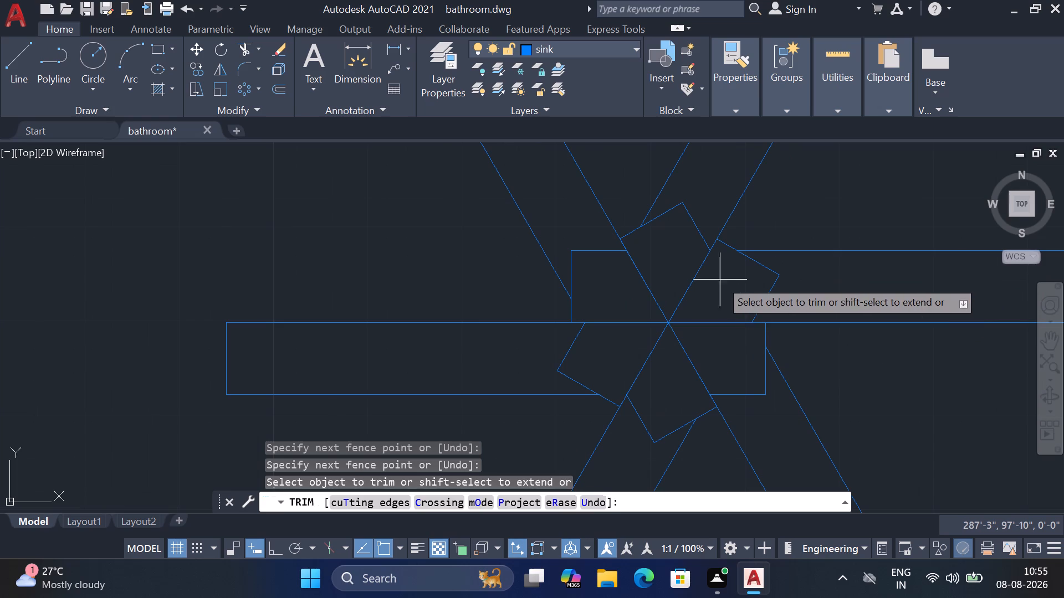
left_click(610, 300)
left_click_drag(720, 300, 714, 319)
left_click(666, 370)
left_click(668, 383)
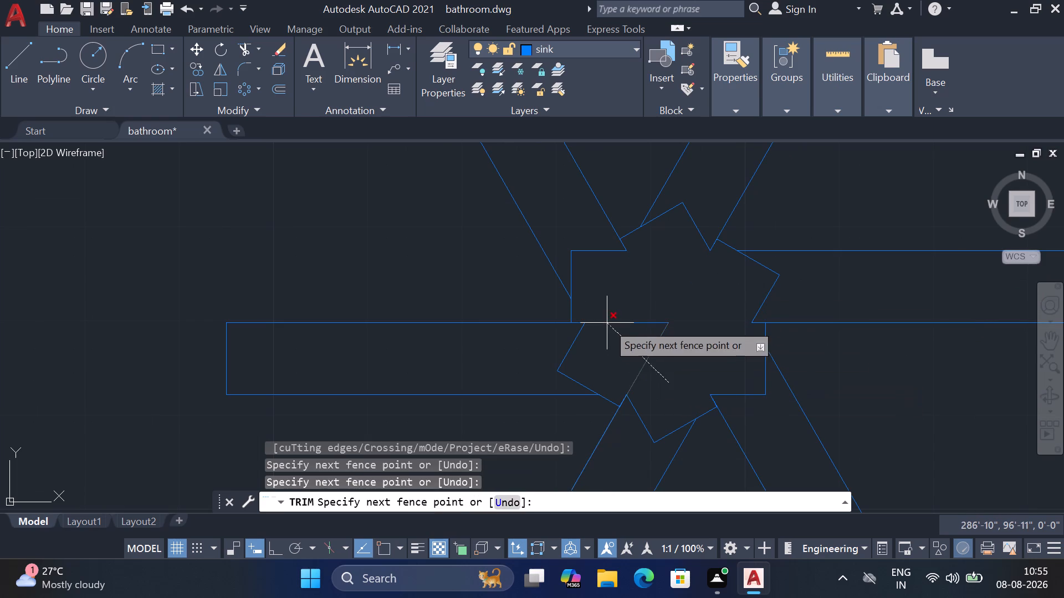
left_click(606, 321)
scroll(678, 300, "down", 1)
middle_click_drag(701, 310, 685, 293)
key("Escape")
Join the segments of the central star outline into one polyline.
left_click(510, 198)
left_click(811, 398)
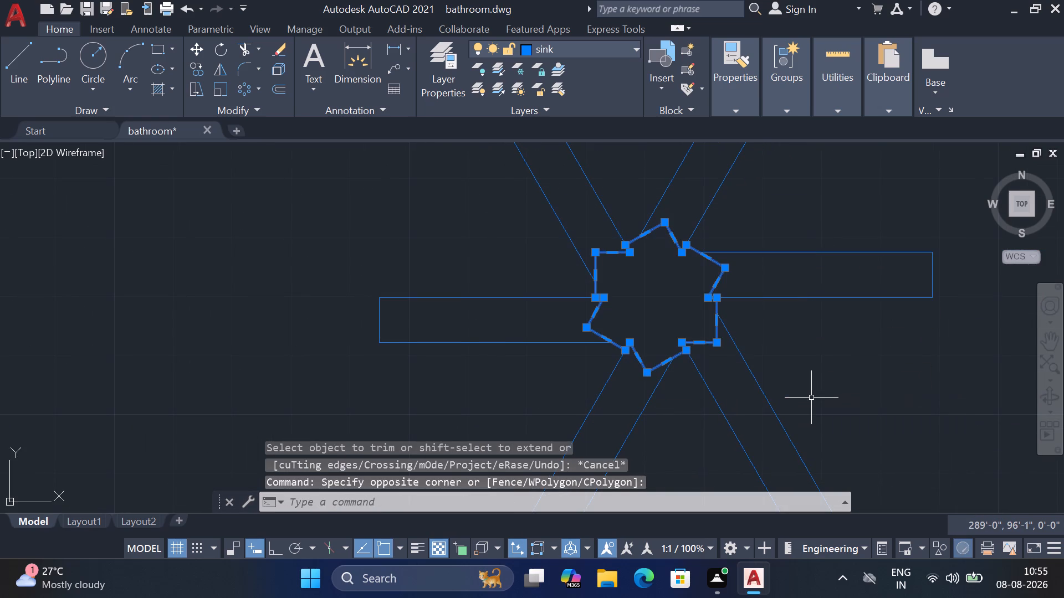
key("j")
key("space")
Offset the joined star outline outward by 2" five times, each time starting from the newest ring.
left_click(675, 239)
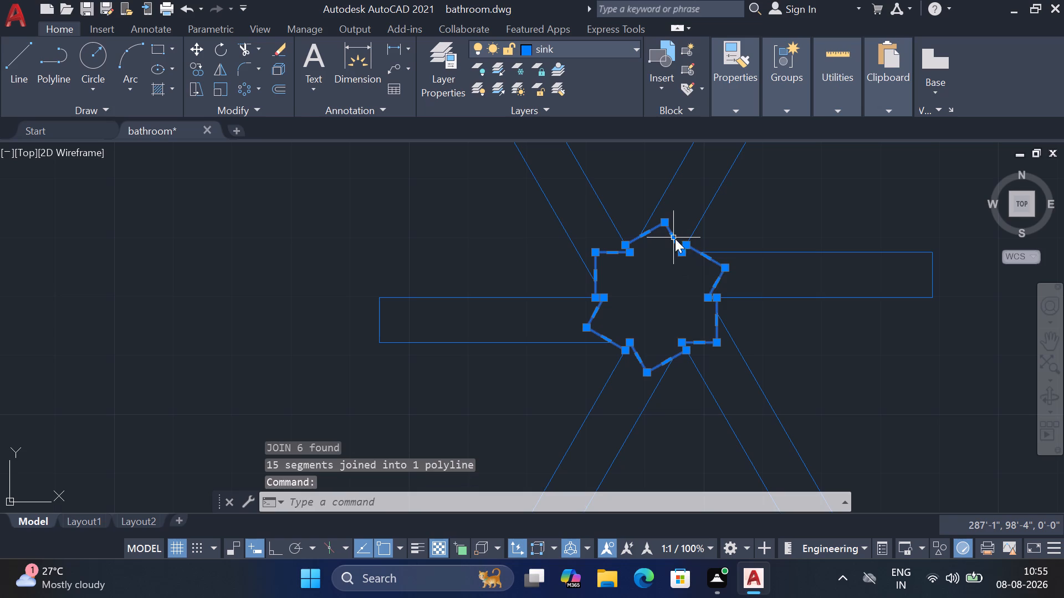
key("o")
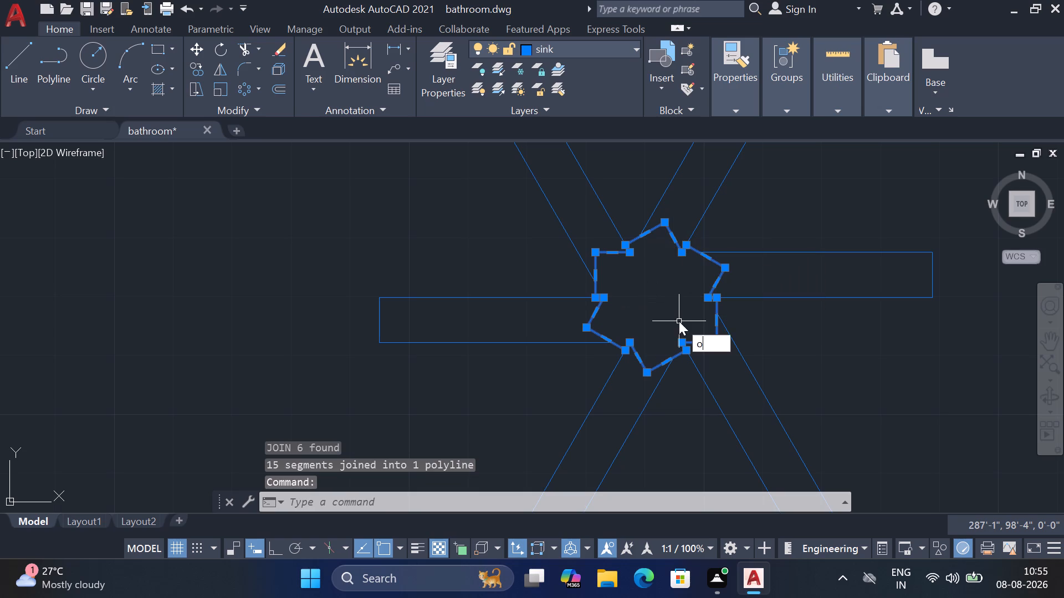
key("Return")
type("2")
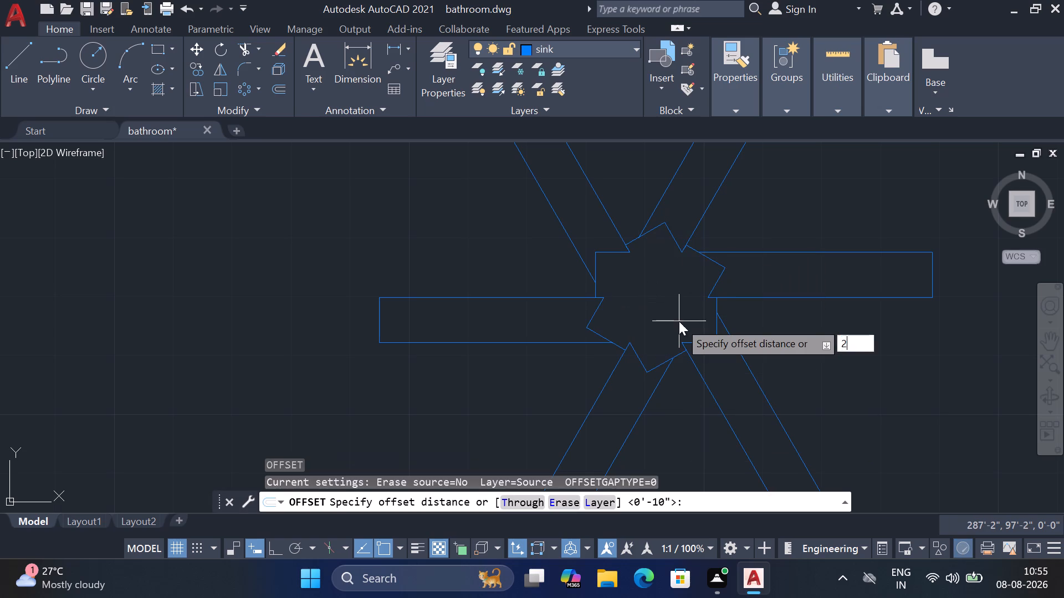
key("space")
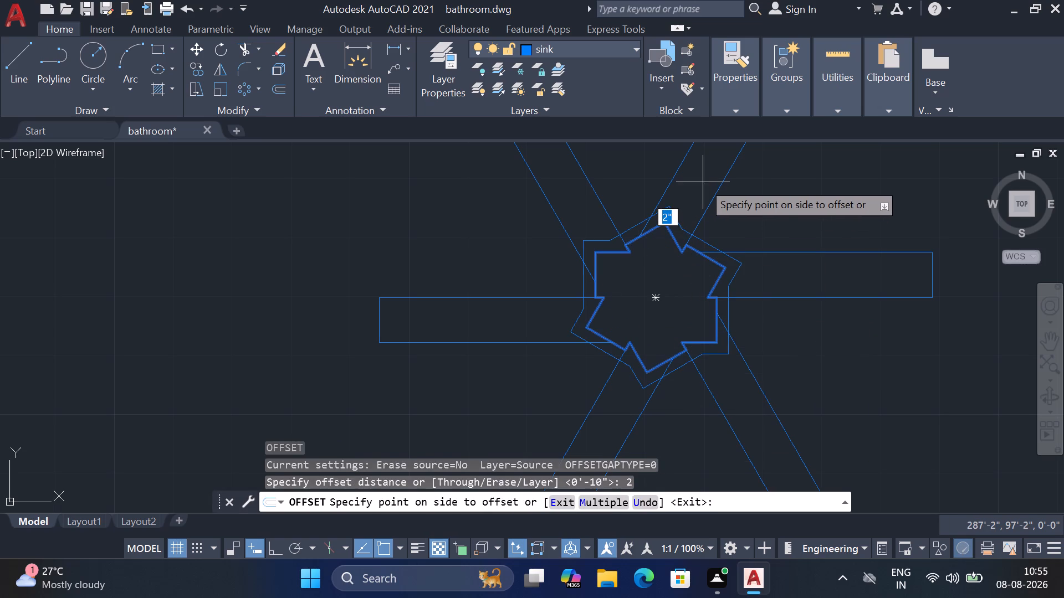
left_click(703, 182)
left_click(685, 228)
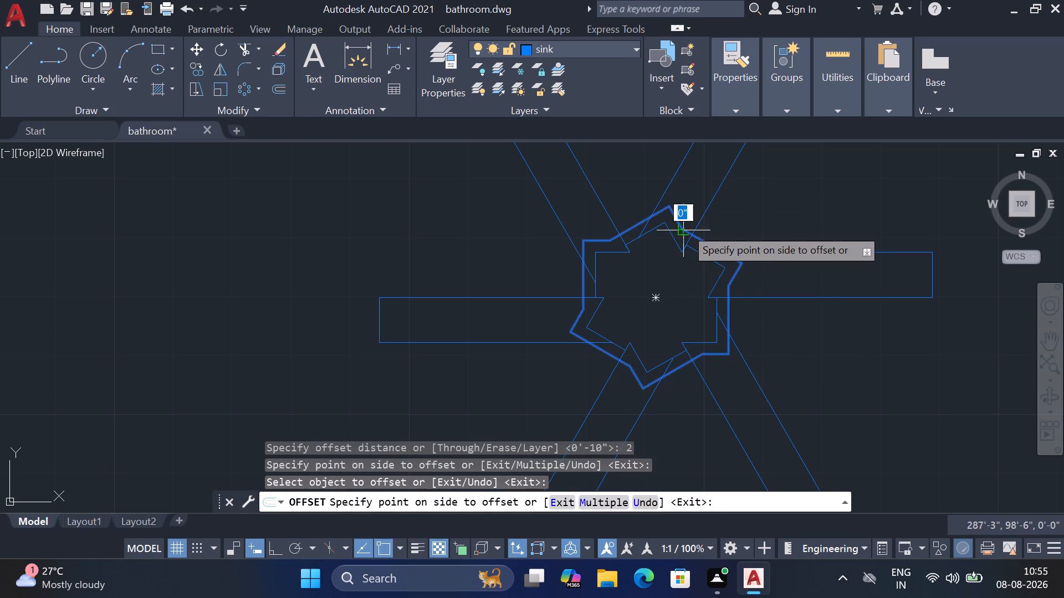
left_click(697, 188)
left_click(688, 216)
left_click(701, 183)
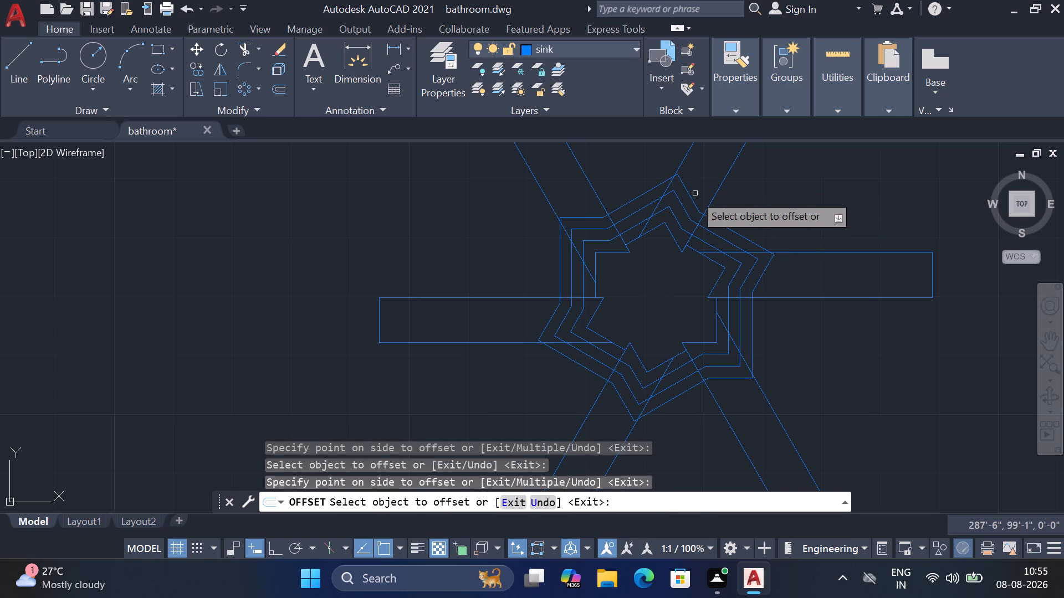
left_click(690, 197)
left_click(709, 165)
left_click(698, 187)
left_click(708, 160)
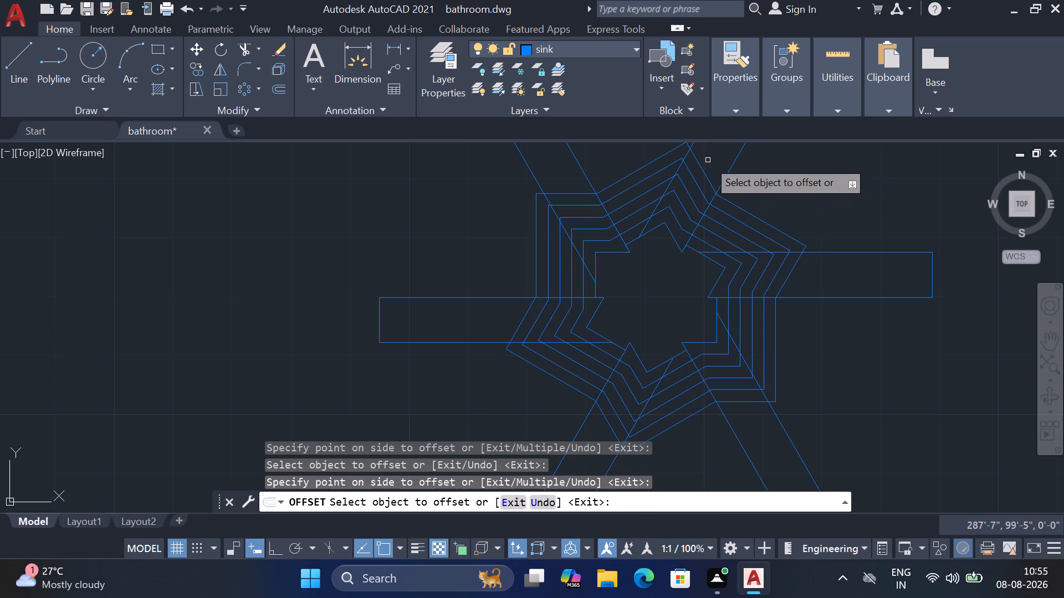
Add six more concentric star rings by offsetting the outermost ring outward at the same 2" distance.
middle_click_drag(709, 159, 705, 231)
left_click_drag(698, 239, 703, 230)
left_click(728, 193)
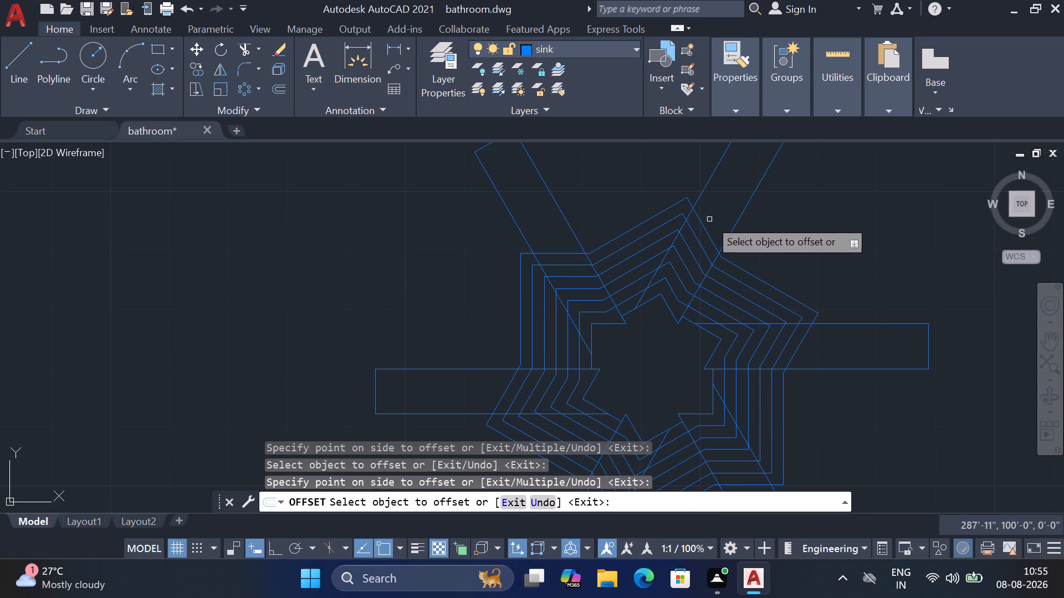
left_click(705, 226)
left_click(731, 187)
left_click(714, 216)
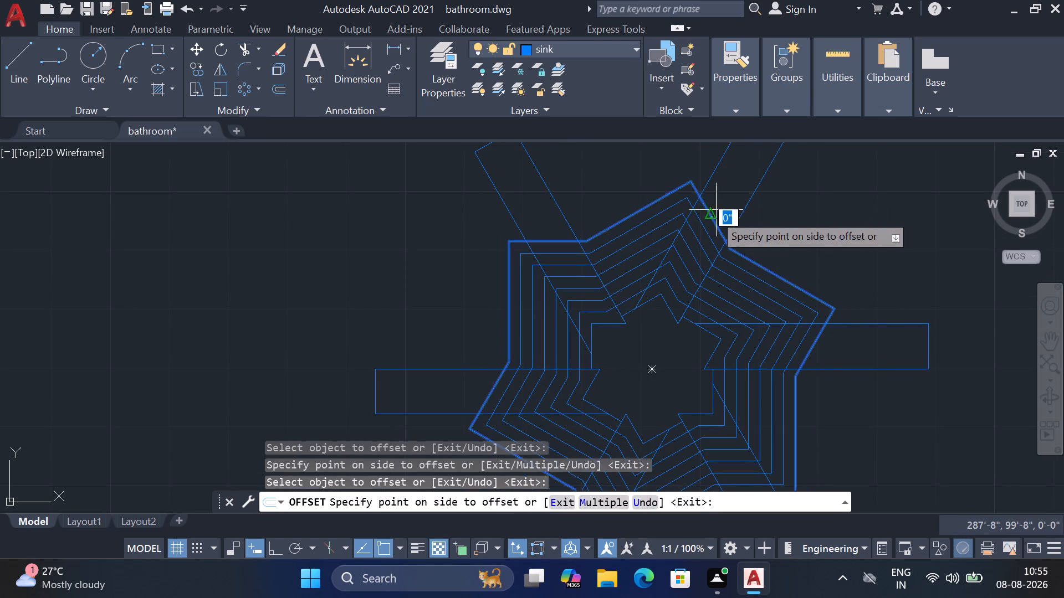
left_click(732, 185)
left_click(720, 203)
left_click(734, 179)
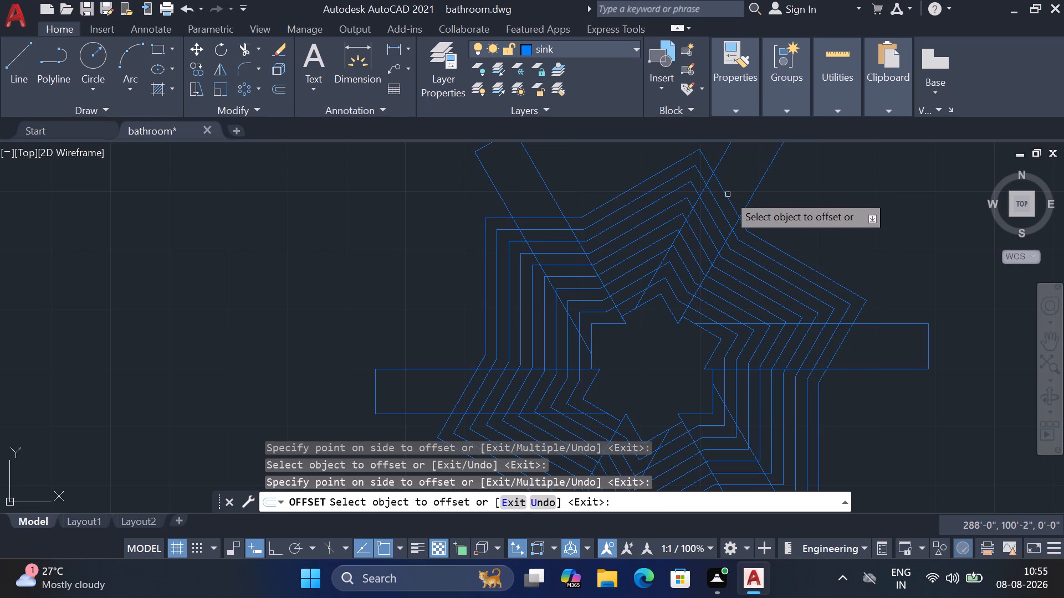
left_click(728, 194)
left_click(746, 168)
left_click(734, 185)
left_click(748, 164)
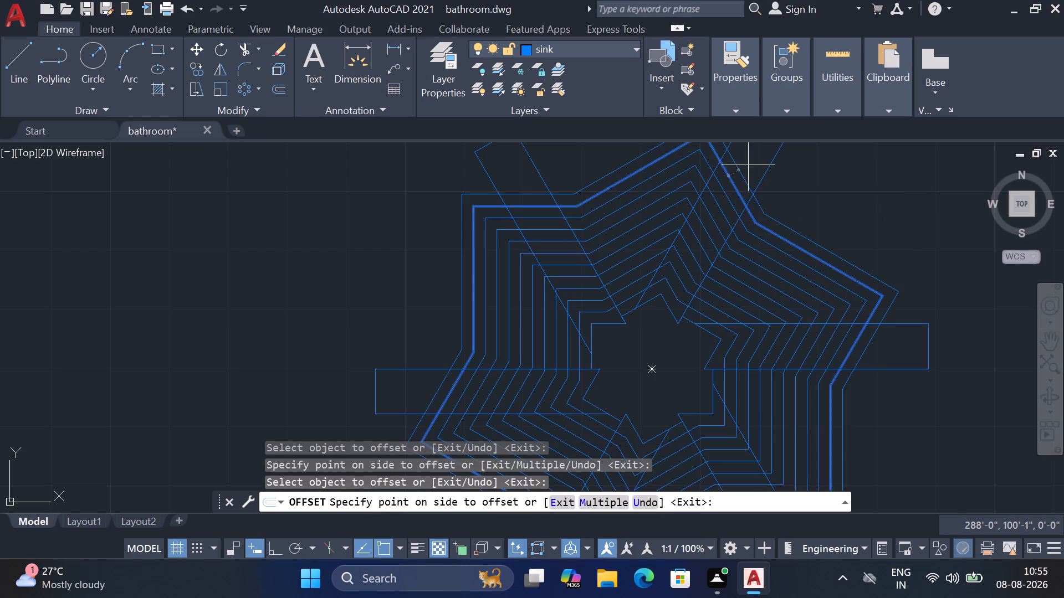
Offset the outermost star ring outward by 2" four more times and finish the Offset command.
middle_click_drag(749, 169, 703, 275)
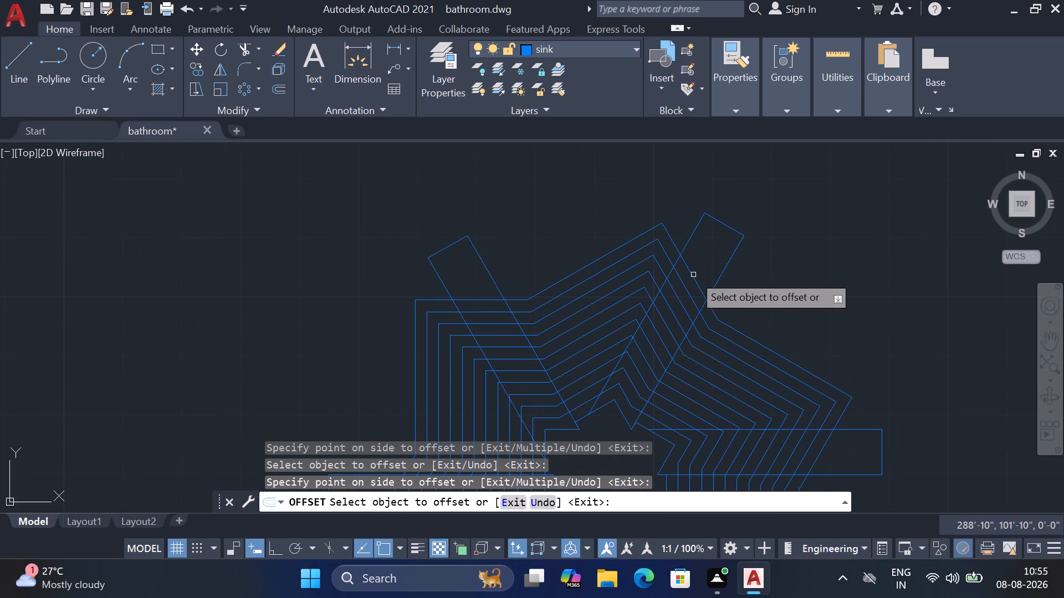
left_click(693, 275)
left_click(719, 238)
left_click_drag(698, 260, 706, 252)
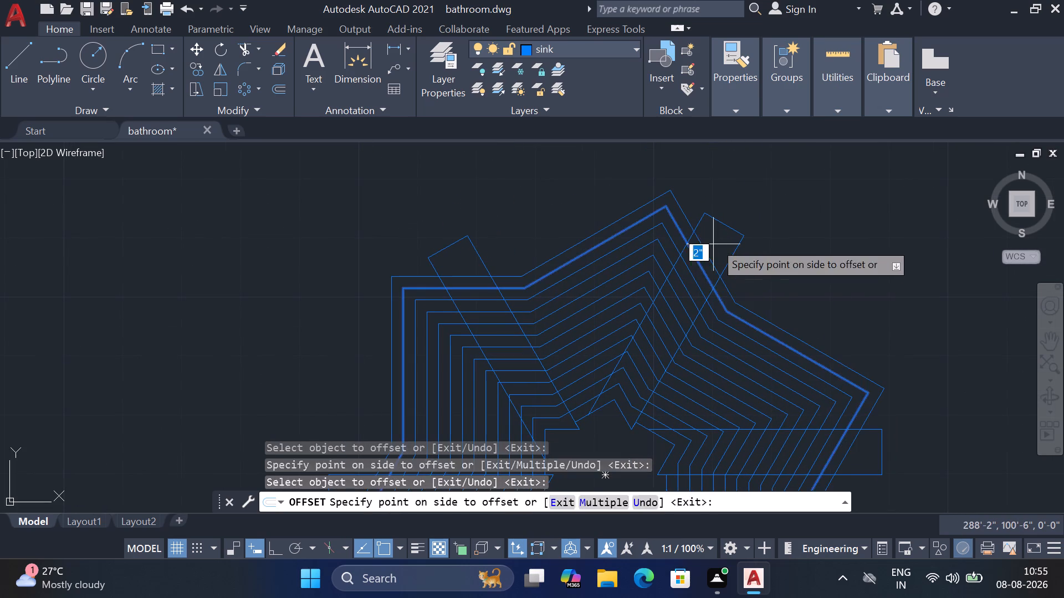
left_click(717, 238)
left_click_drag(704, 252, 708, 246)
left_click(723, 228)
left_click(713, 242)
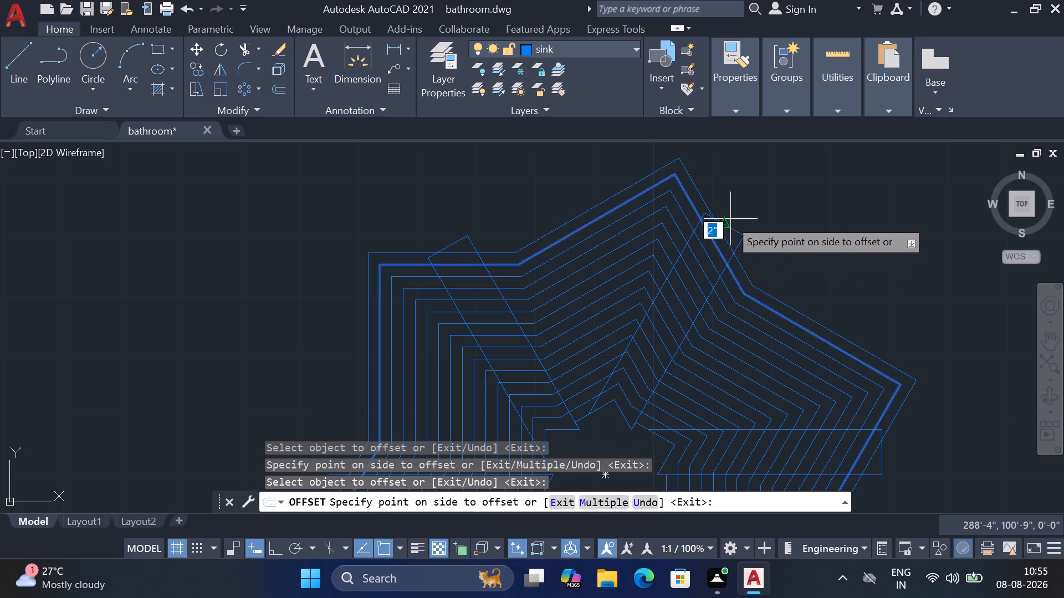
left_click(730, 219)
key("Escape")
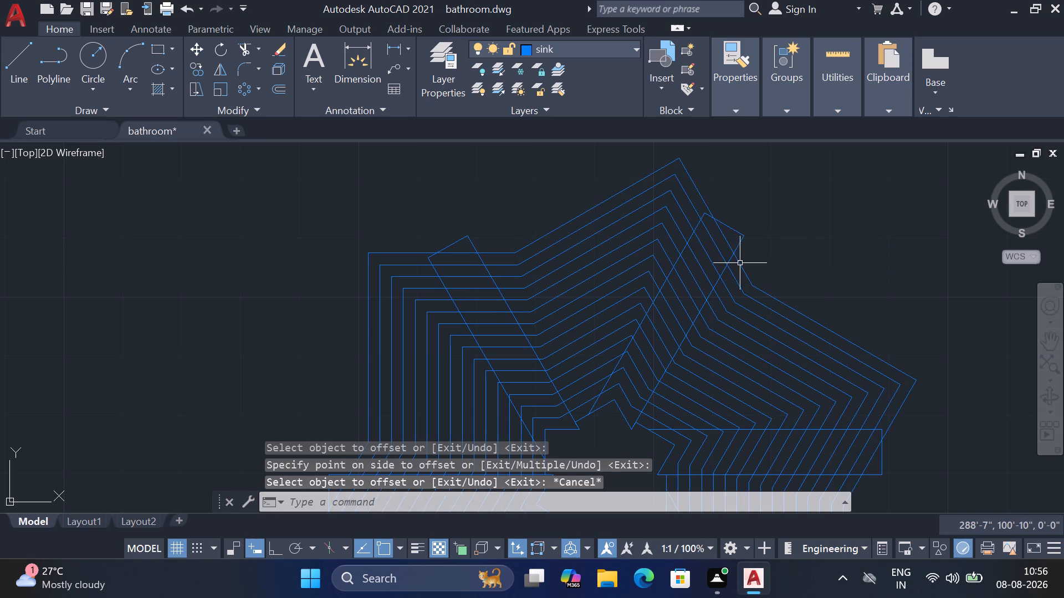
Erase the outermost star ring.
left_click(740, 264)
key("Delete")
Trim off the end of the lower-right arm that projects beyond the outermost star ring.
scroll(738, 243, "down", 2)
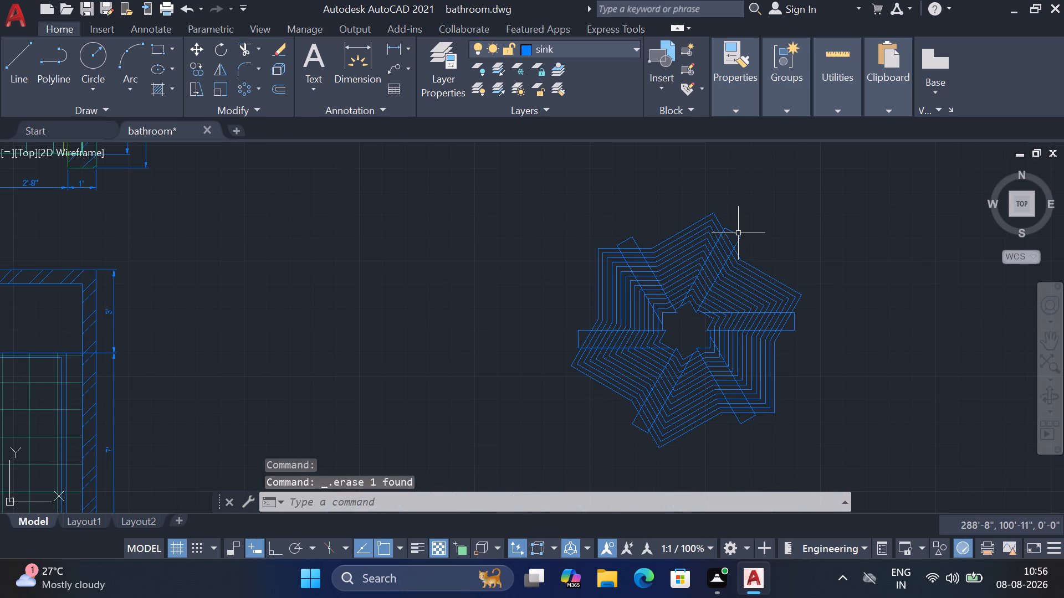
scroll(751, 422, "up", 3)
middle_click_drag(755, 393, 775, 343)
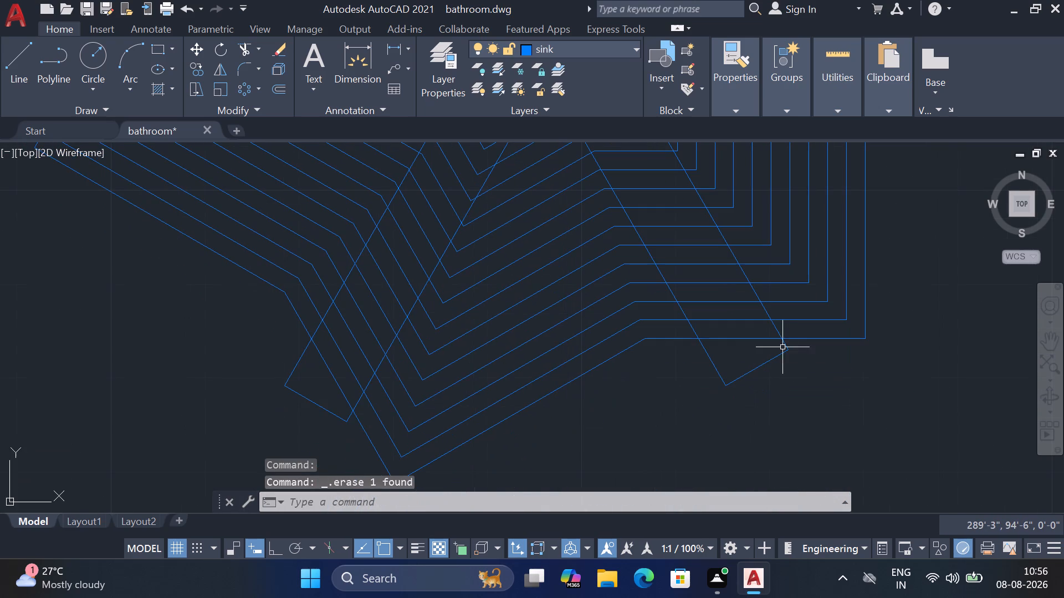
type("tr")
key("space")
left_click(797, 347)
left_click(694, 362)
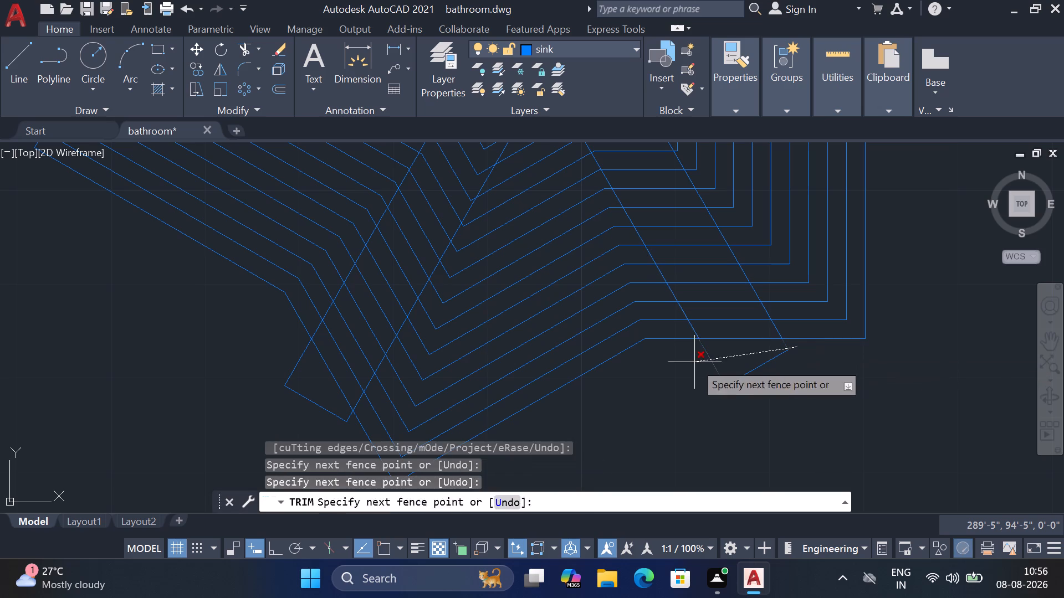
left_click_drag(750, 357, 761, 368)
left_click(804, 389)
left_click(692, 387)
Trim off the end of the lower-left arm that projects beyond the outermost star ring.
scroll(339, 427, "up", 2)
left_click_drag(375, 424, 371, 419)
left_click(219, 230)
left_click_drag(239, 277, 238, 295)
left_click(207, 363)
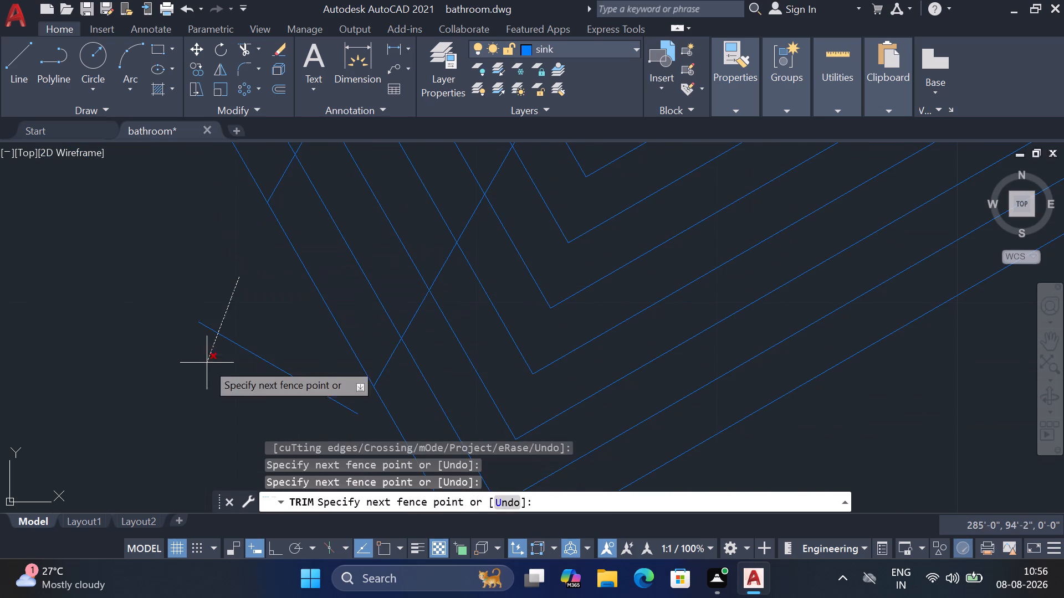
Trim off the end of the left horizontal arm that projects beyond the outermost star ring.
scroll(571, 381, "down", 4)
scroll(437, 151, "up", 1)
middle_click_drag(436, 153, 429, 261)
scroll(434, 228, "up", 1)
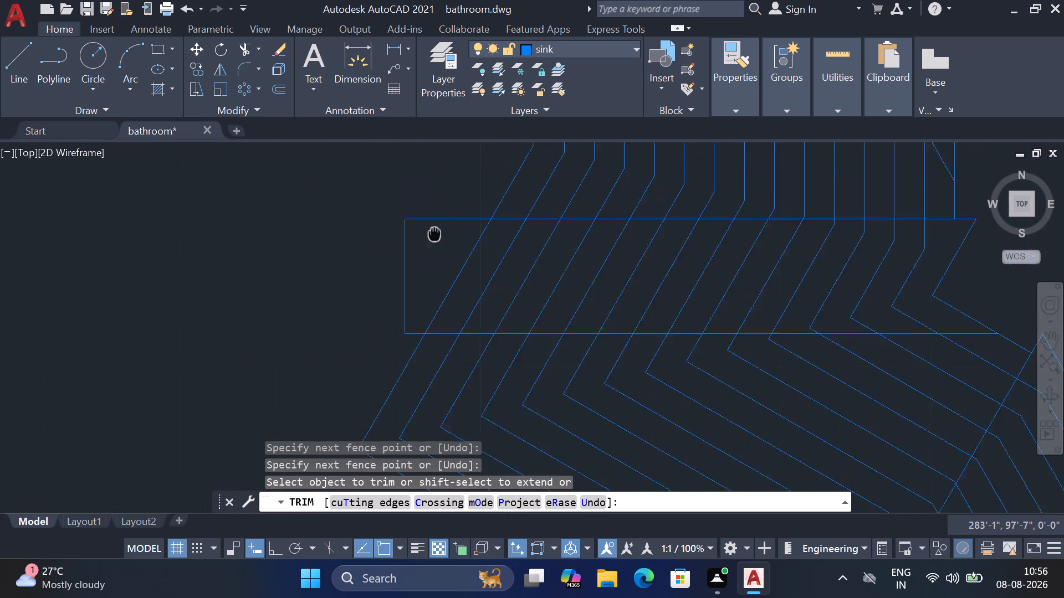
middle_click_drag(429, 261, 428, 276)
left_click(442, 265)
left_click_drag(424, 341, 414, 346)
left_click(339, 362)
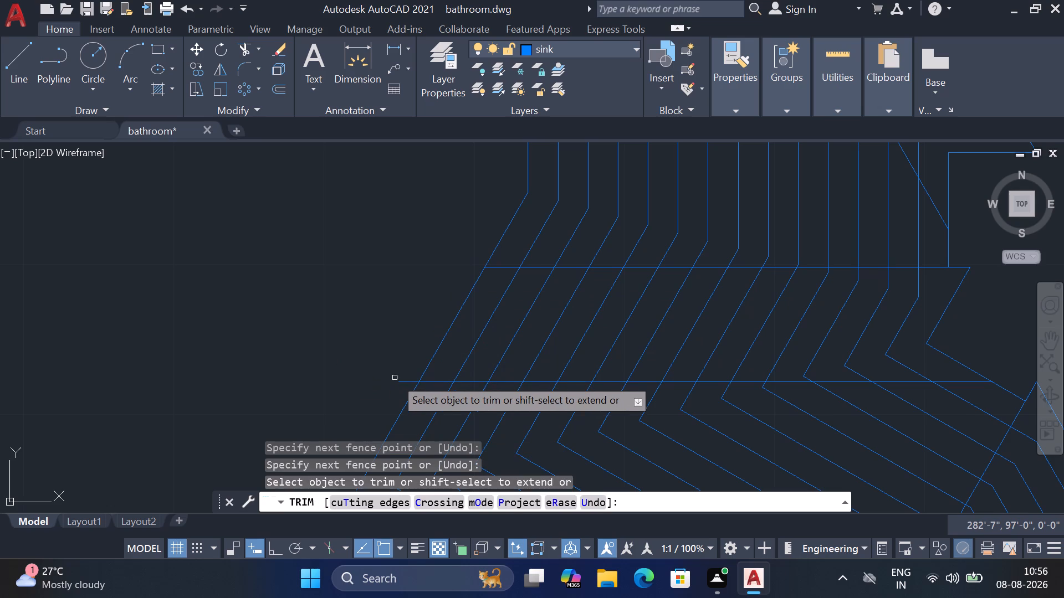
left_click(403, 381)
Trim off the end of the upper-left arm that projects beyond the outermost star ring.
scroll(390, 365, "down", 3)
scroll(487, 192, "up", 2)
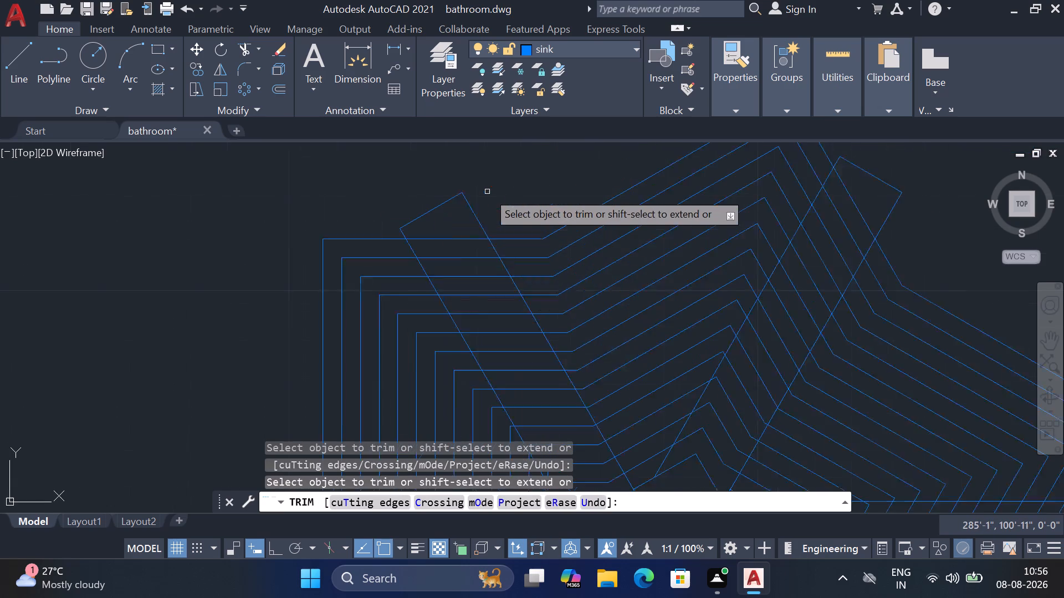
scroll(487, 192, "up", 1)
left_click(502, 244)
left_click(304, 254)
left_click(363, 219)
left_click(417, 236)
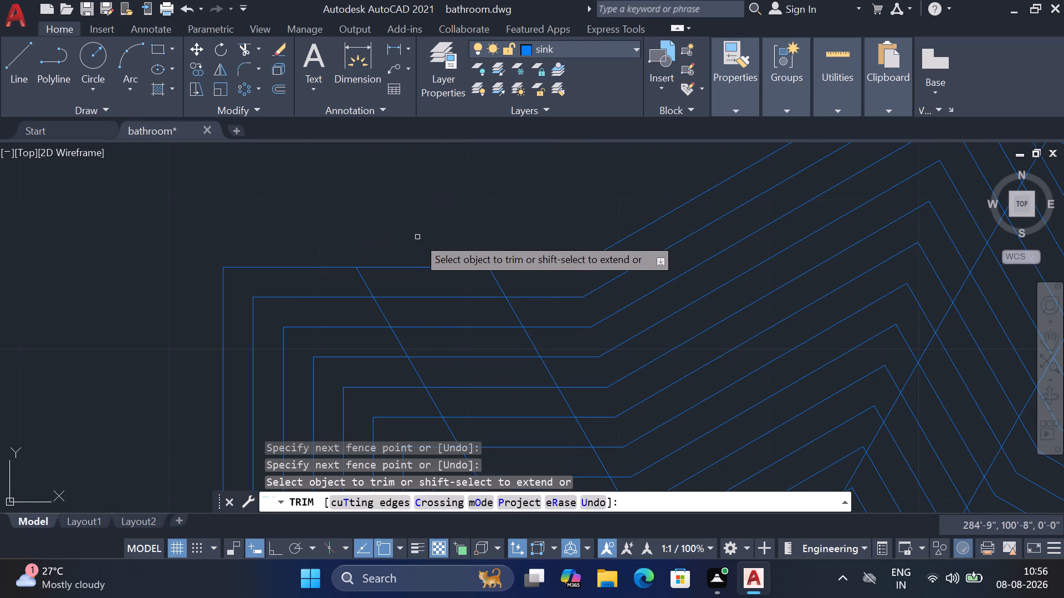
Trim off the end of the upper-right arm that projects beyond the outermost star ring.
scroll(417, 237, "down", 3)
scroll(618, 221, "up", 2)
scroll(500, 200, "up", 3)
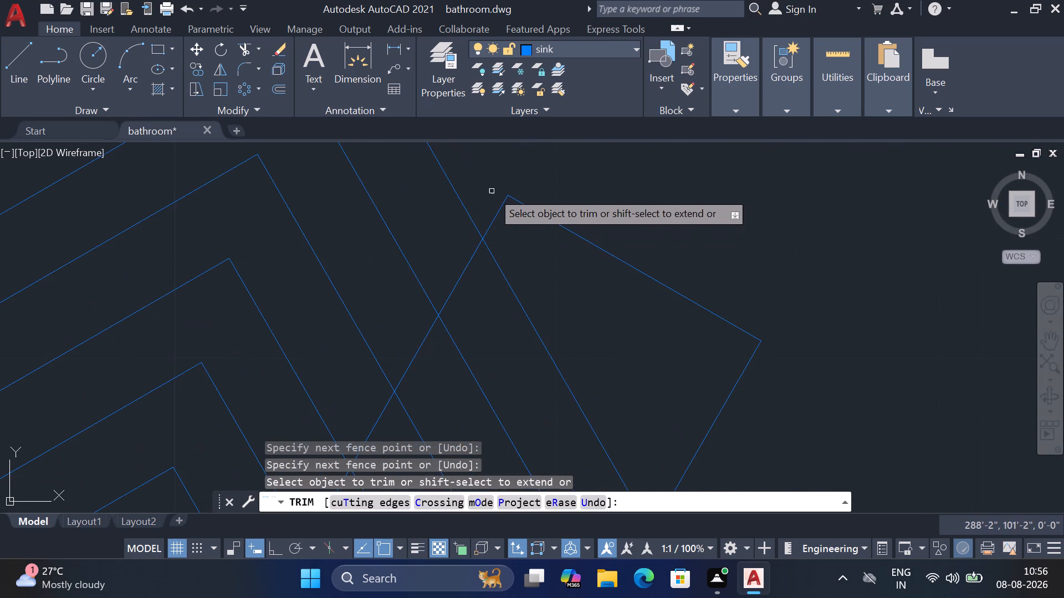
left_click(492, 191)
scroll(609, 338, "down", 2)
left_click(650, 386)
left_click(640, 363)
left_click(641, 288)
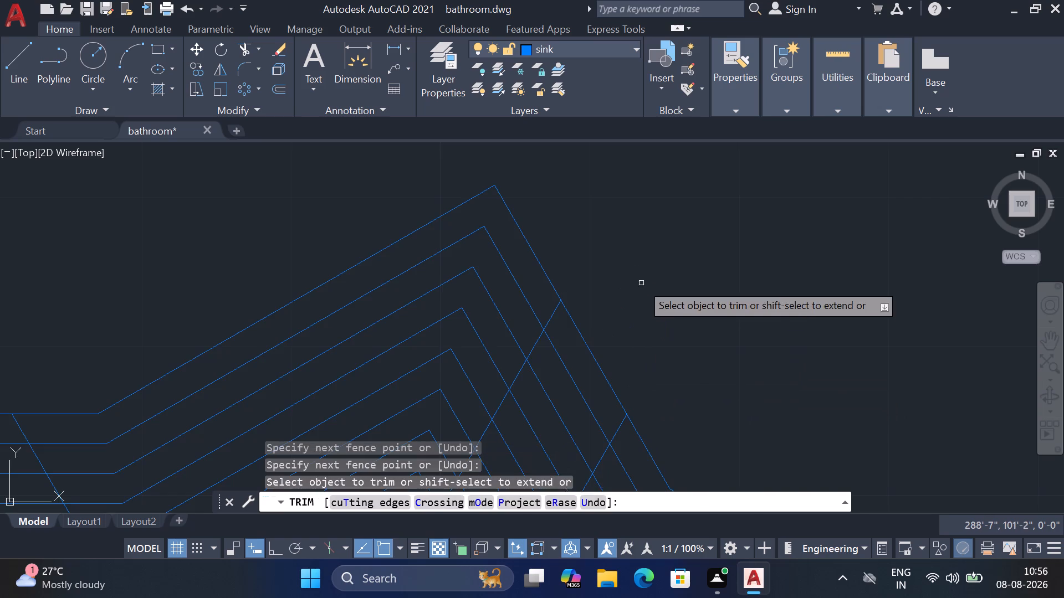
Trim off the end of the right horizontal arm that projects beyond the outermost star ring.
scroll(636, 270, "down", 3)
scroll(712, 419, "up", 3)
left_click_drag(801, 408, 800, 421)
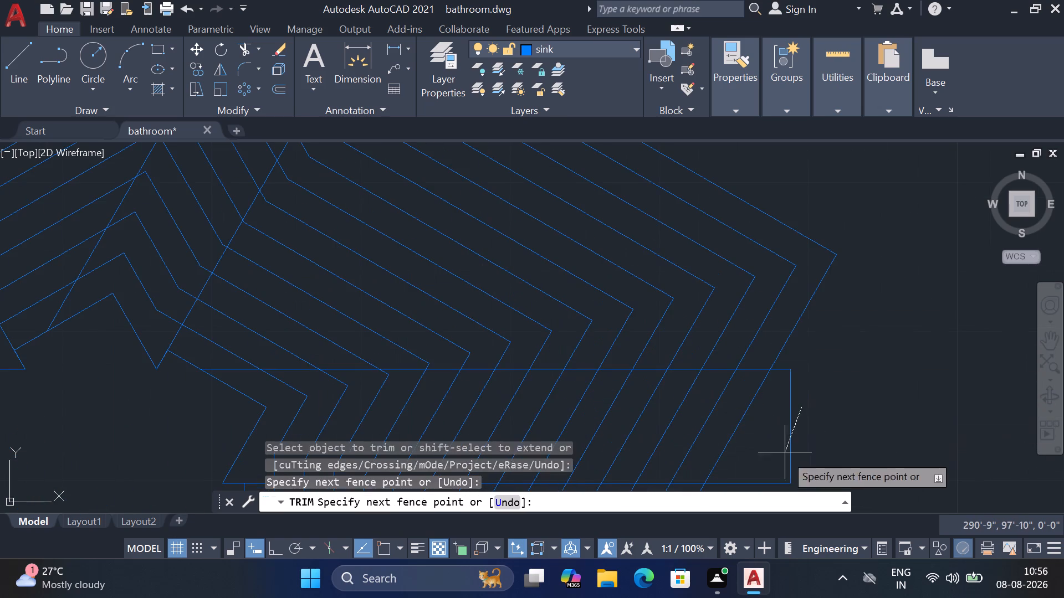
middle_click_drag(781, 462, 743, 349)
scroll(743, 349, "up", 1)
left_click(707, 403)
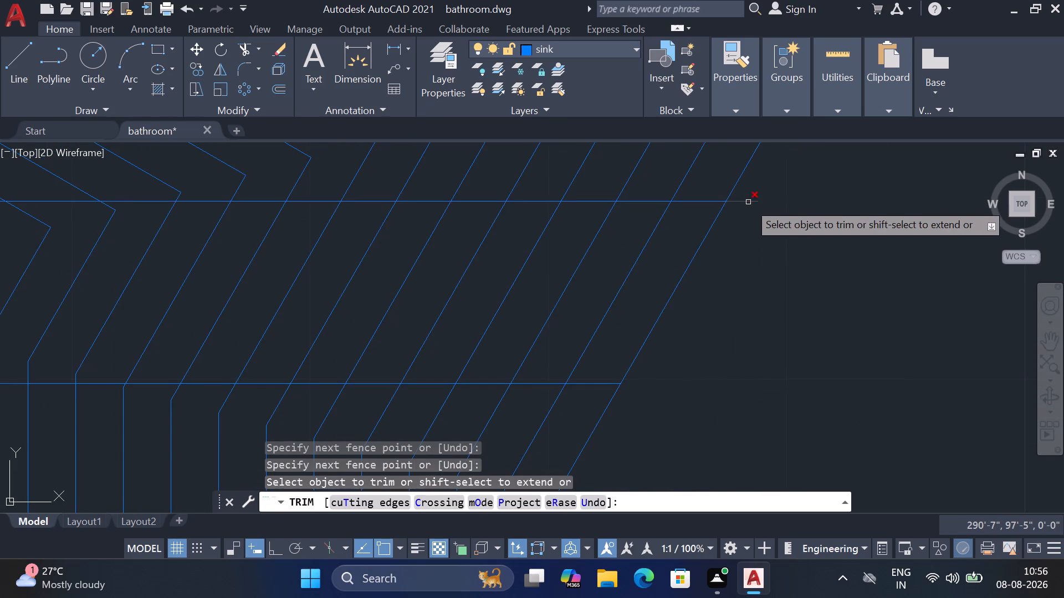
left_click(748, 202)
Trim the long edges of the lower-left and lower-right arms between the second and third star rings from the outside.
scroll(827, 282, "down", 4)
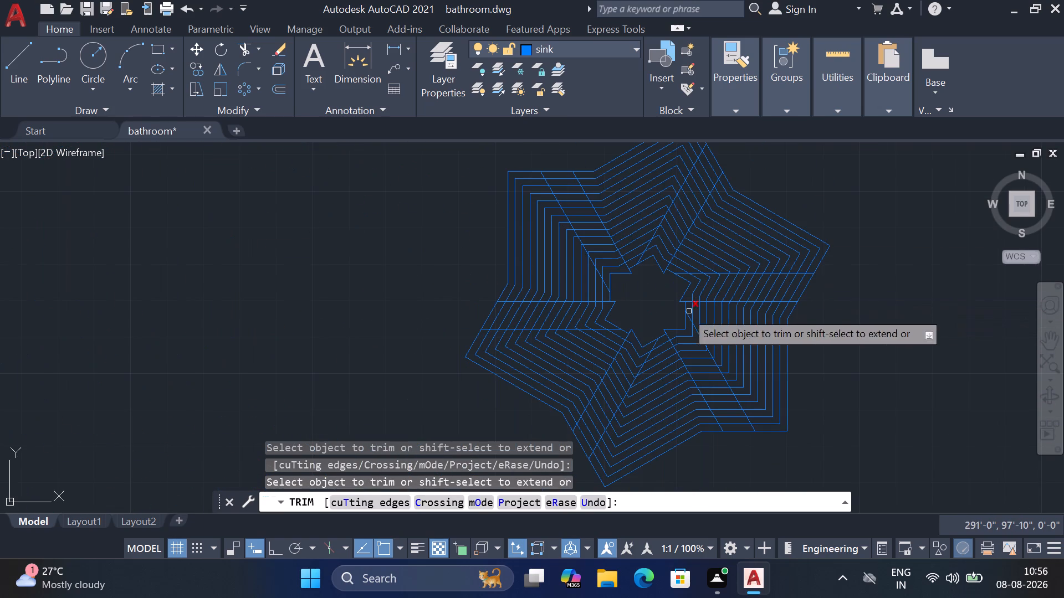
scroll(595, 455, "up", 3)
left_click(608, 437)
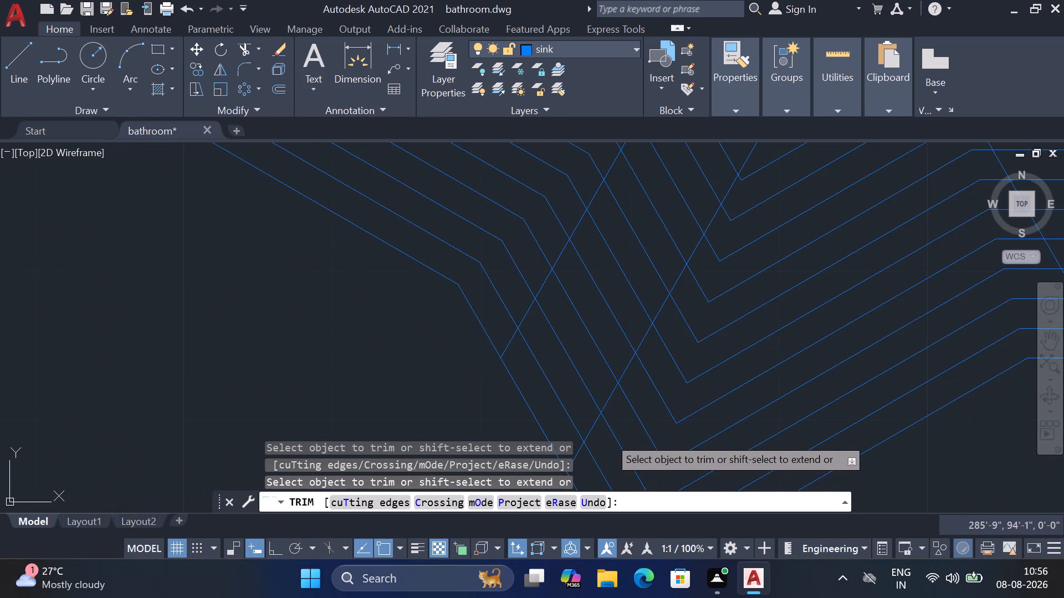
left_click(524, 305)
scroll(547, 310, "down", 2)
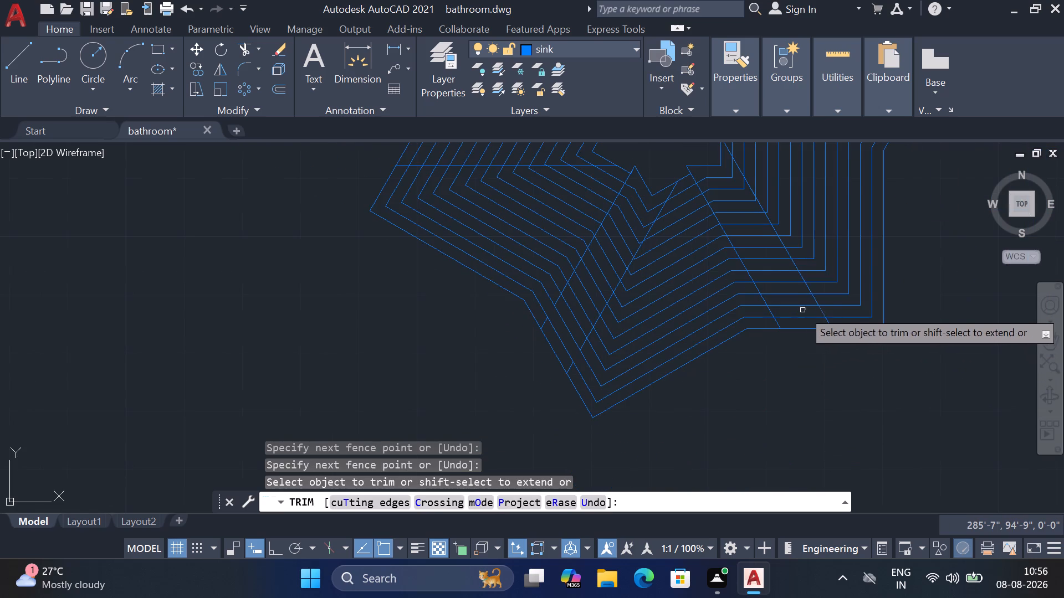
scroll(797, 313, "up", 3)
left_click_drag(653, 297, 662, 297)
left_click(986, 286)
Trim the long edges of the right and upper-right arms between the second and third star rings from the outside.
scroll(754, 335, "down", 4)
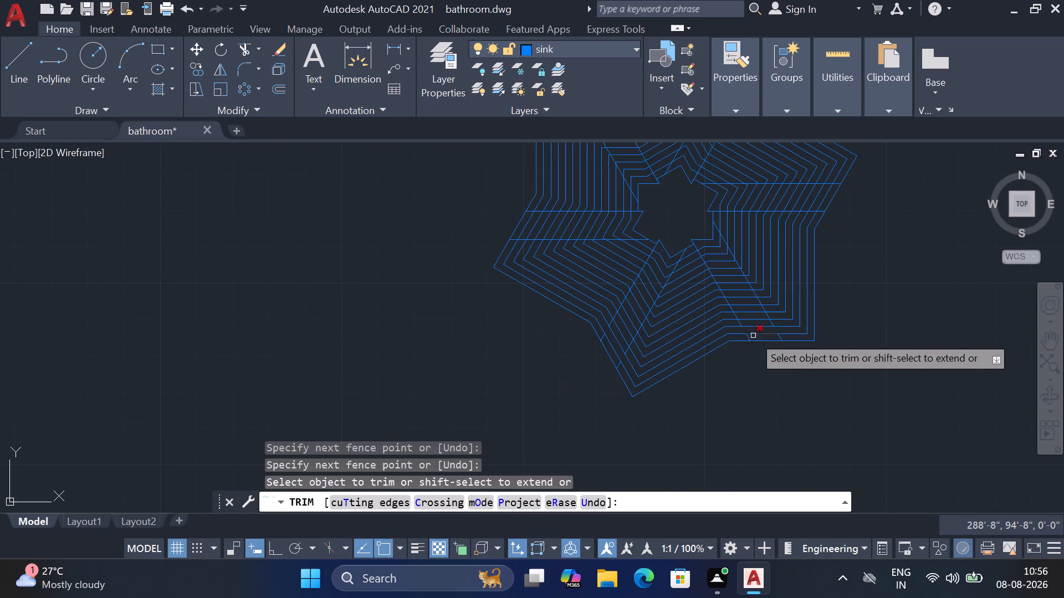
scroll(818, 181, "up", 3)
left_click(864, 190)
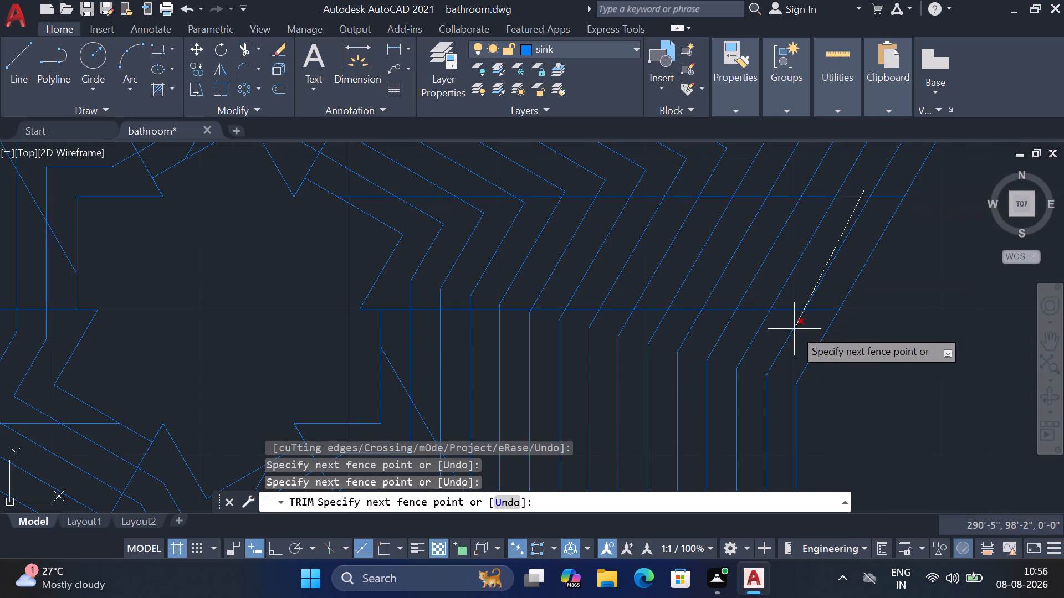
left_click(774, 331)
scroll(841, 318, "down", 4)
middle_click_drag(884, 205, 913, 417)
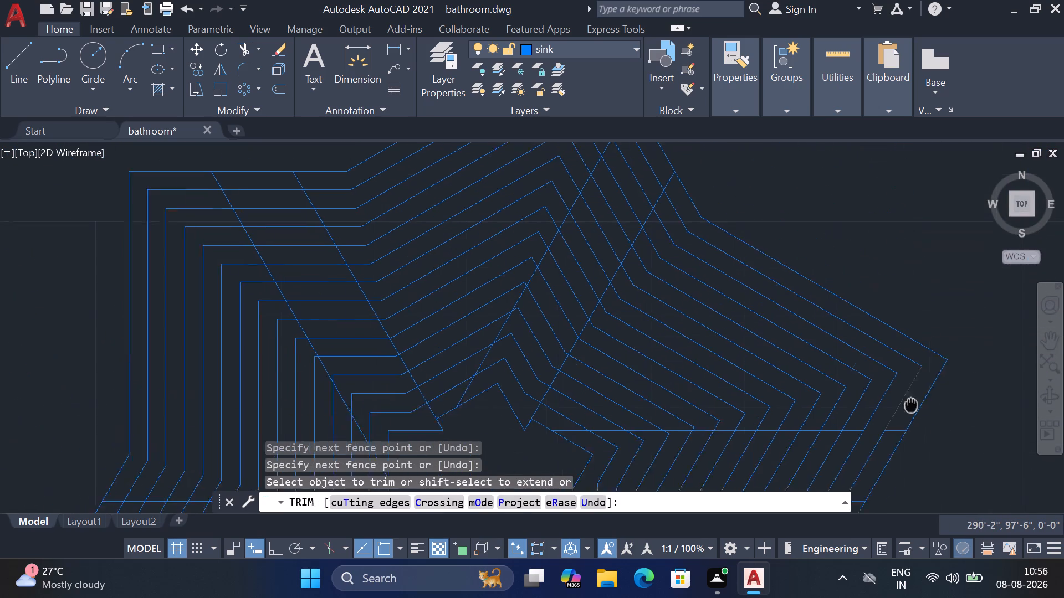
middle_click_drag(913, 417, 915, 432)
left_click(617, 158)
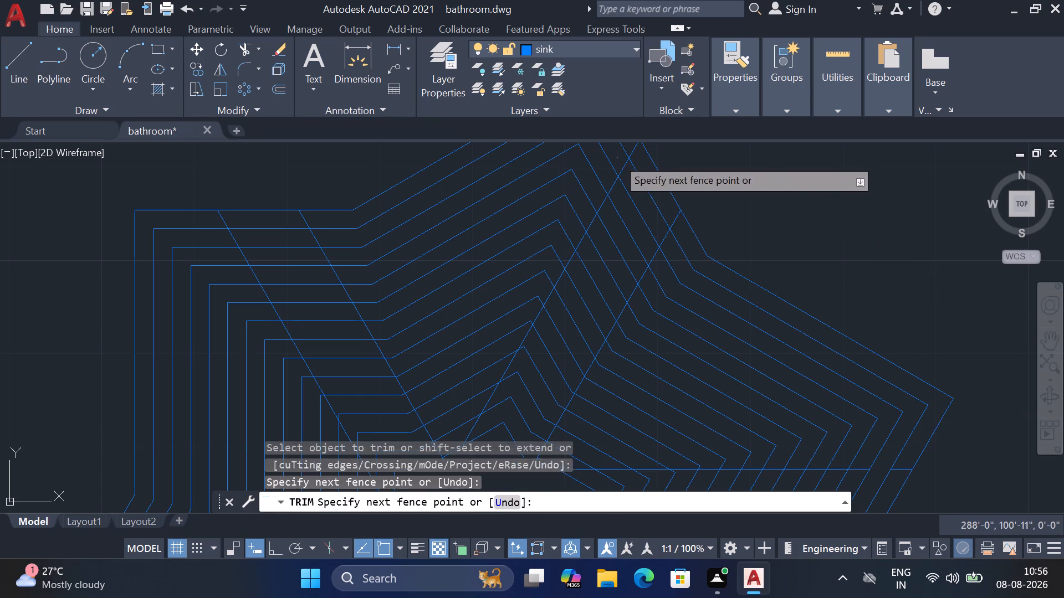
left_click(665, 247)
scroll(808, 219, "down", 2)
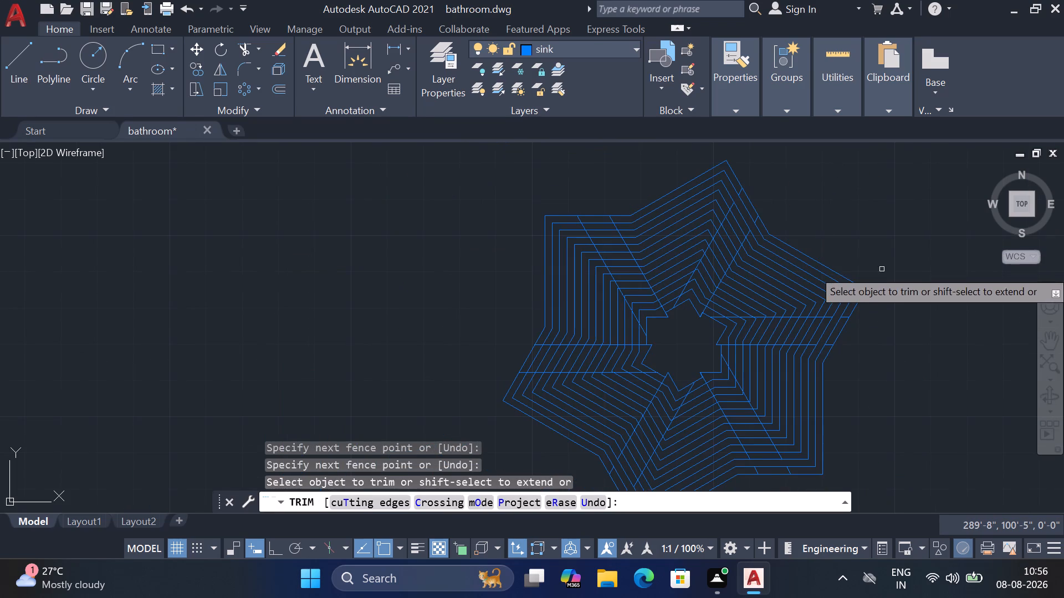
Restart Trim and fence out the ring segments between the two long edges of the right arm.
middle_click_drag(882, 270, 788, 206)
key("Escape")
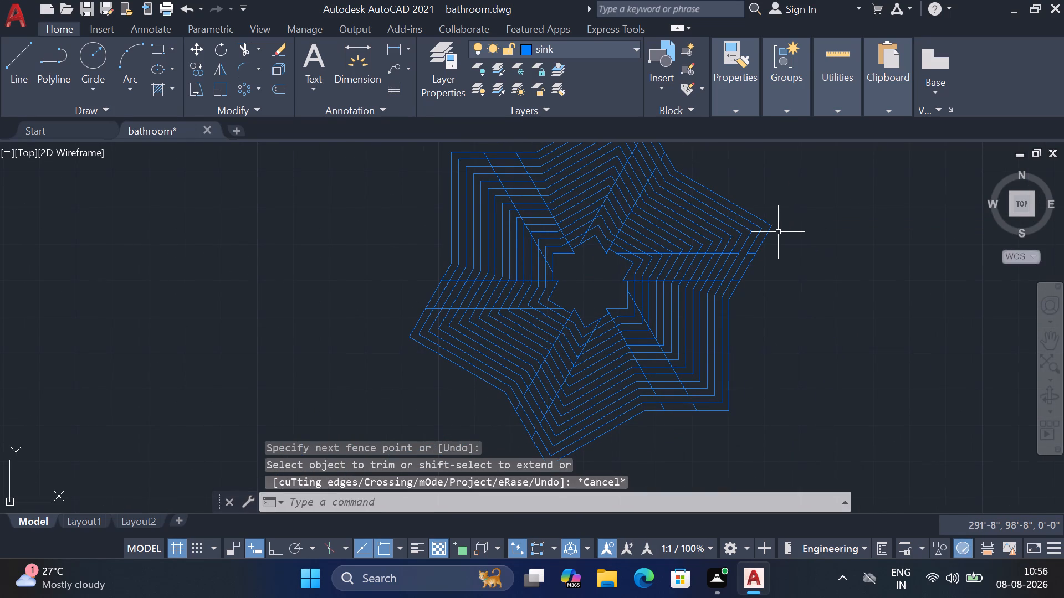
type("tr")
key("space")
left_click(796, 265)
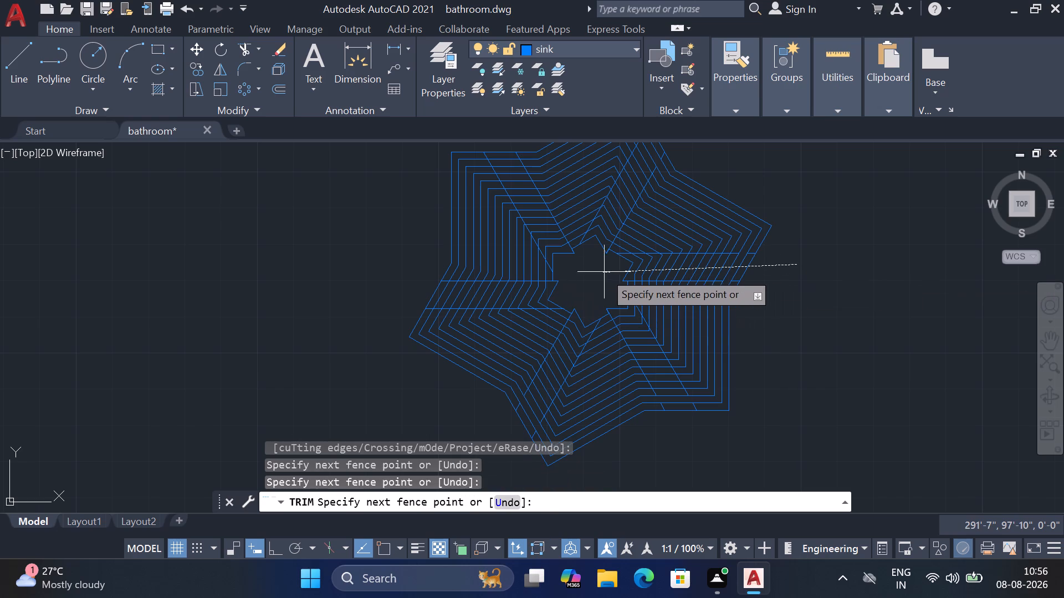
left_click(620, 271)
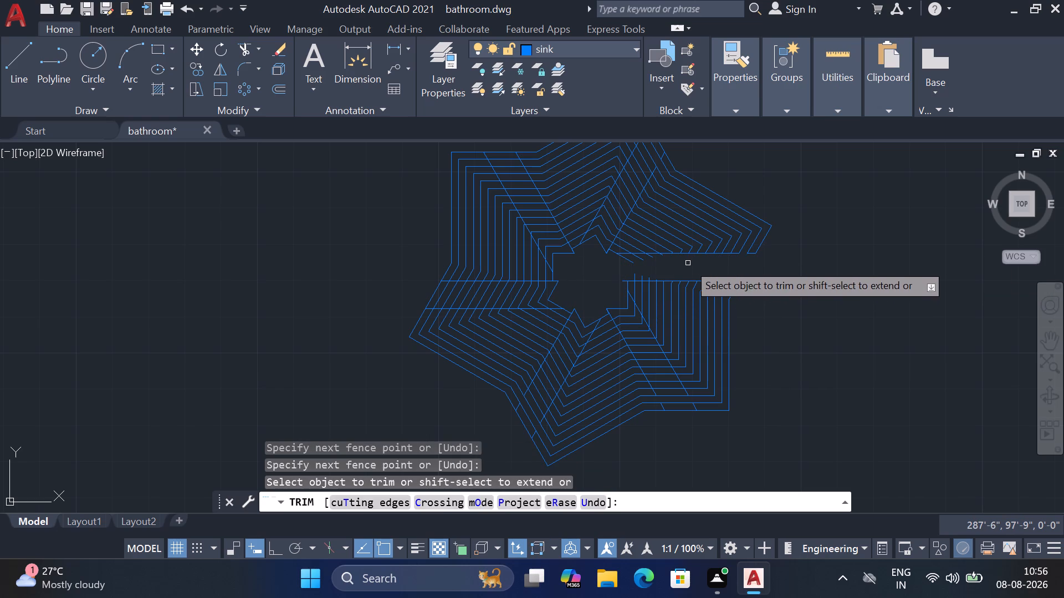
Trim the ring segments out of the top wedge between the upper-left and upper-right arms.
middle_click_drag(816, 192, 816, 259)
left_click_drag(578, 154, 578, 160)
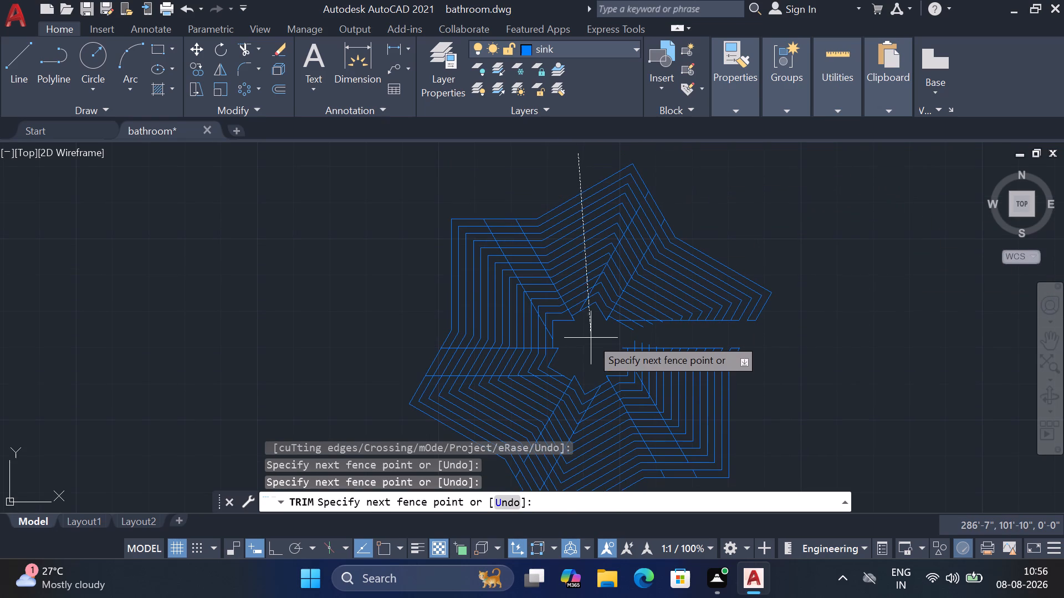
left_click(578, 341)
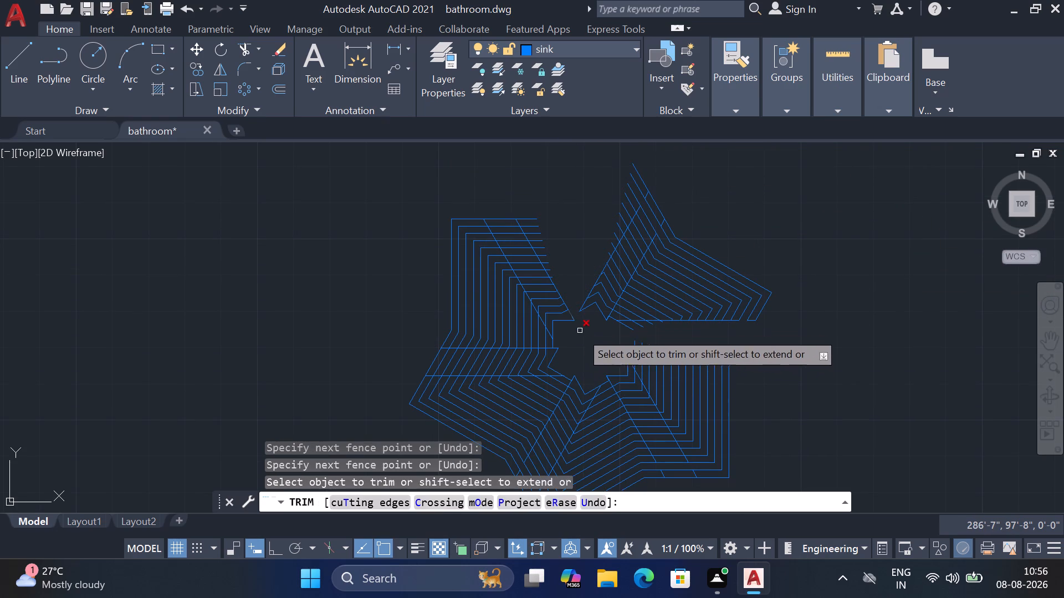
Trim the ring segments lying inside the upper-left arm and the left horizontal arm.
middle_click_drag(586, 346, 631, 324)
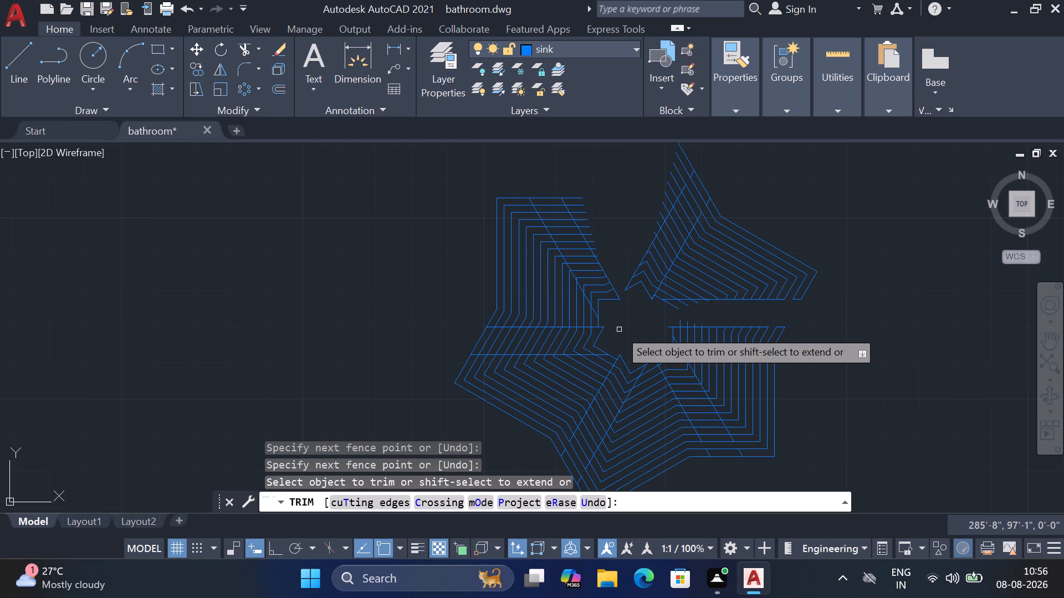
left_click(618, 316)
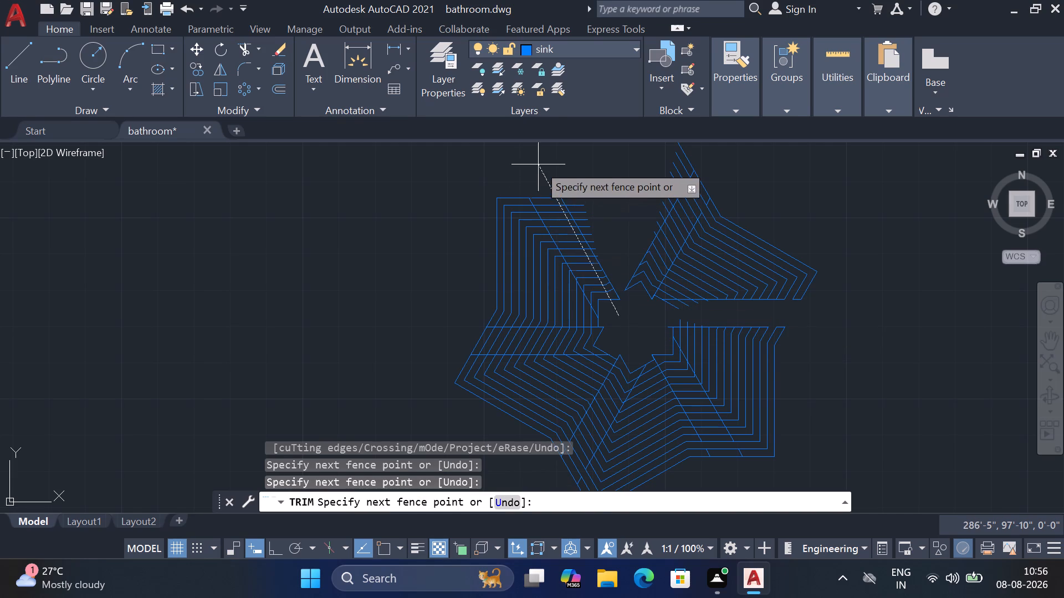
left_click(538, 164)
left_click(615, 336)
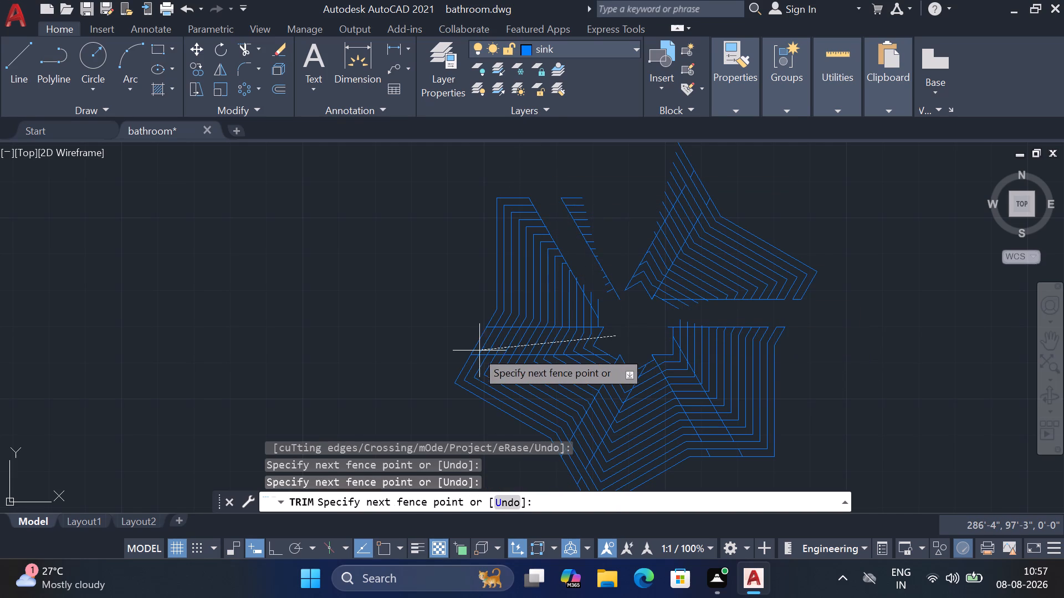
left_click(461, 349)
Trim the ring segments lying inside the lower-left arm and the lower-right arm.
middle_click_drag(622, 376, 632, 327)
left_click_drag(637, 316, 637, 321)
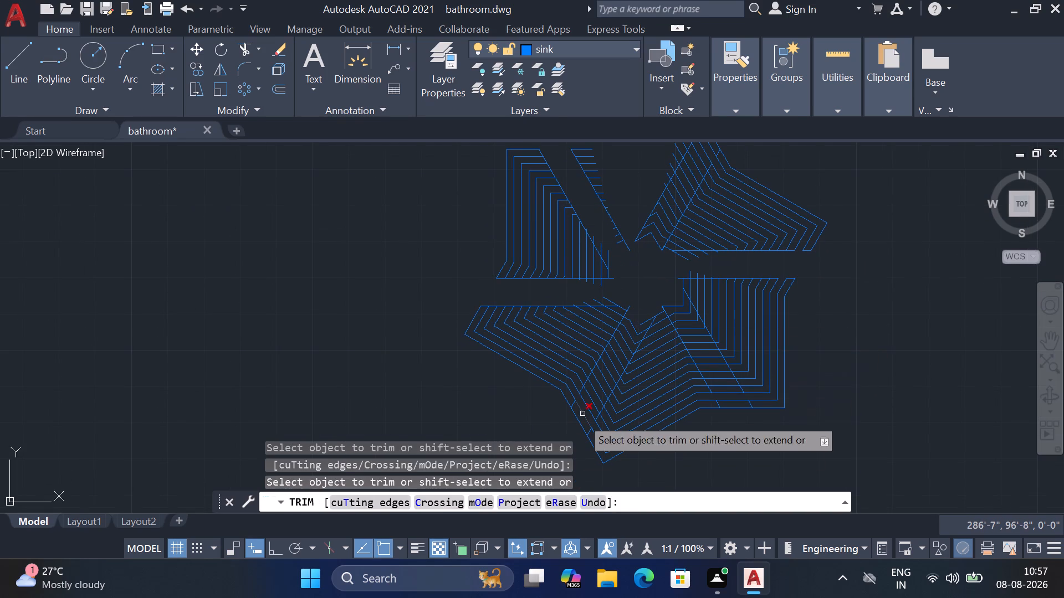
left_click_drag(561, 442, 569, 425)
left_click(640, 312)
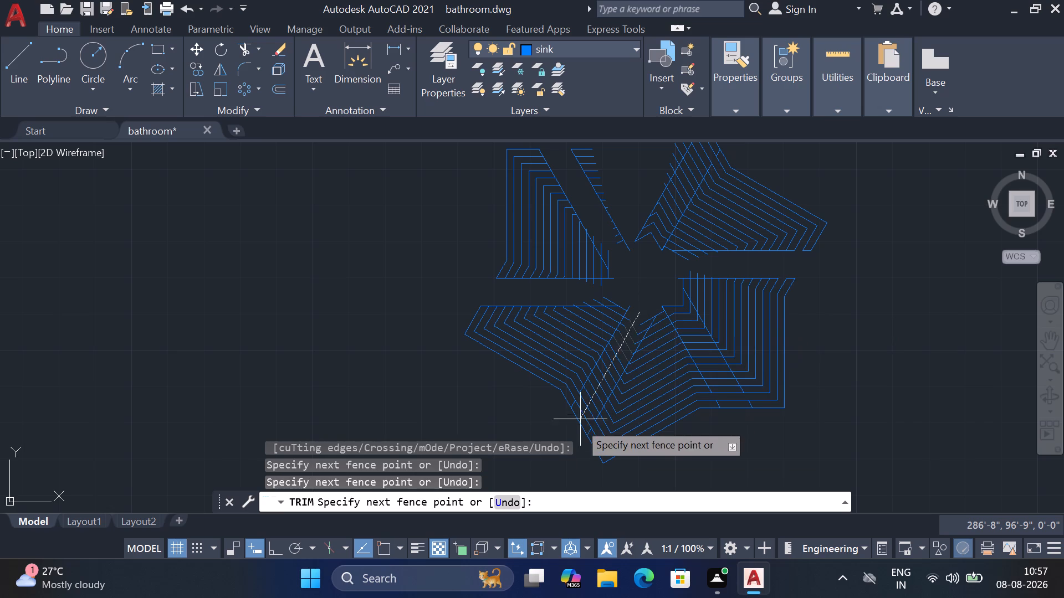
left_click(576, 429)
left_click(748, 431)
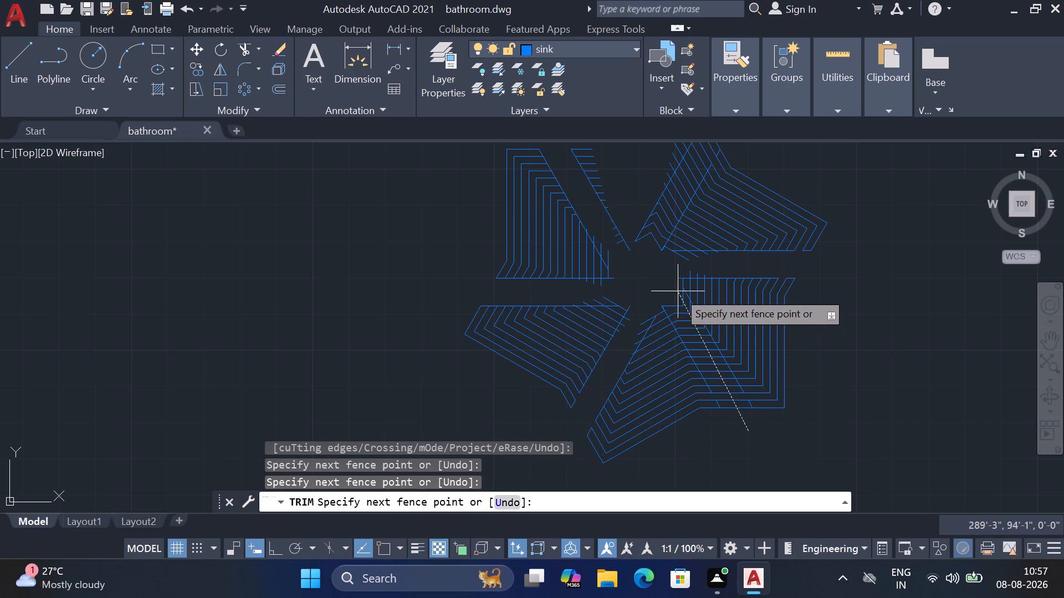
left_click(673, 285)
Trim the middle of the ring segments in the wedges directly above and below the right arm, leaving short stubs.
scroll(856, 332, "down", 1)
middle_click_drag(886, 318, 856, 311)
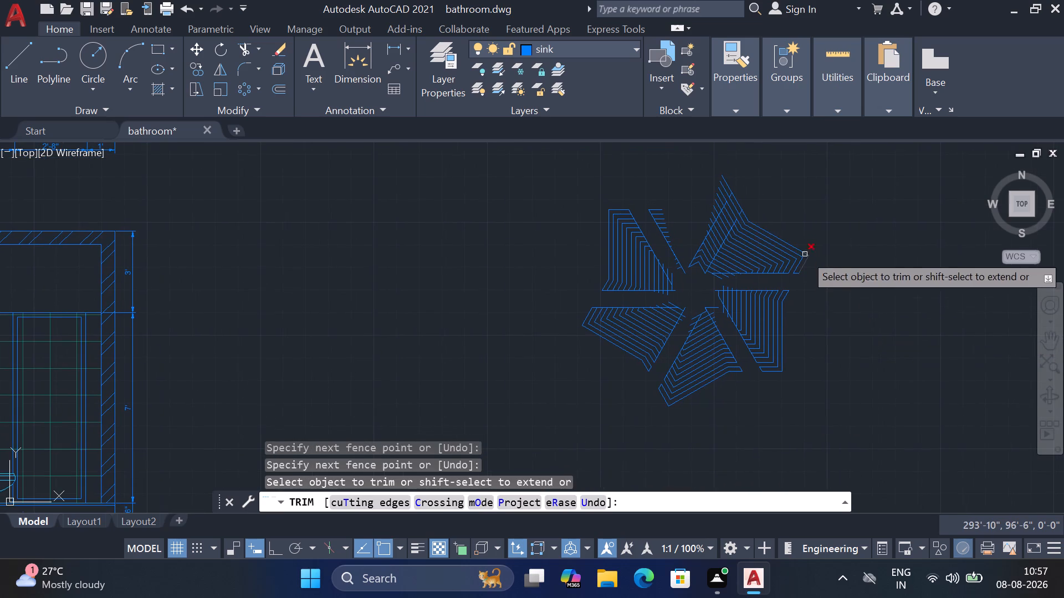
left_click(804, 208)
left_click(690, 293)
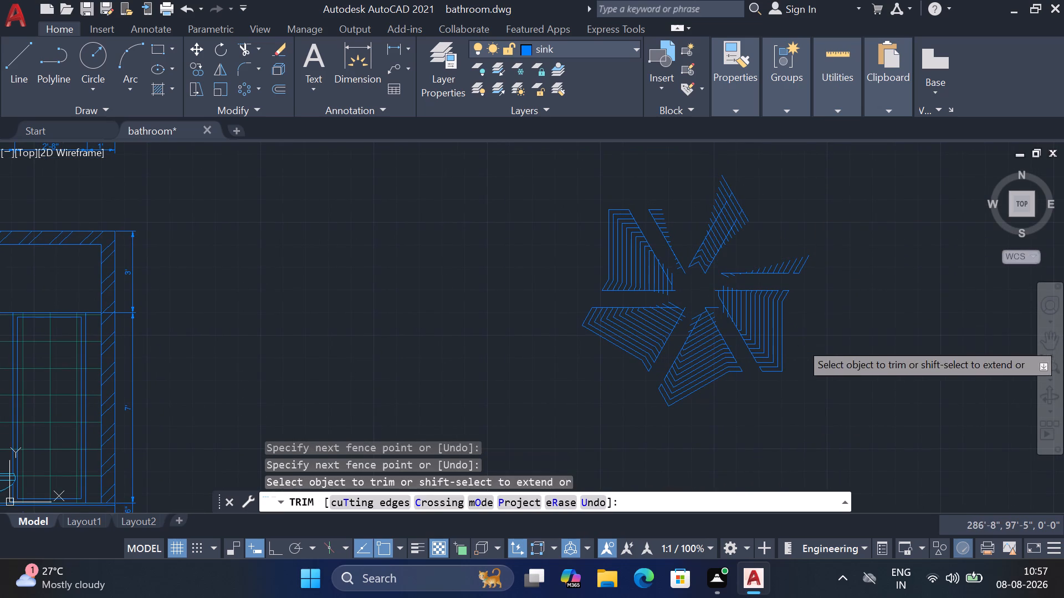
left_click(800, 342)
left_click(702, 290)
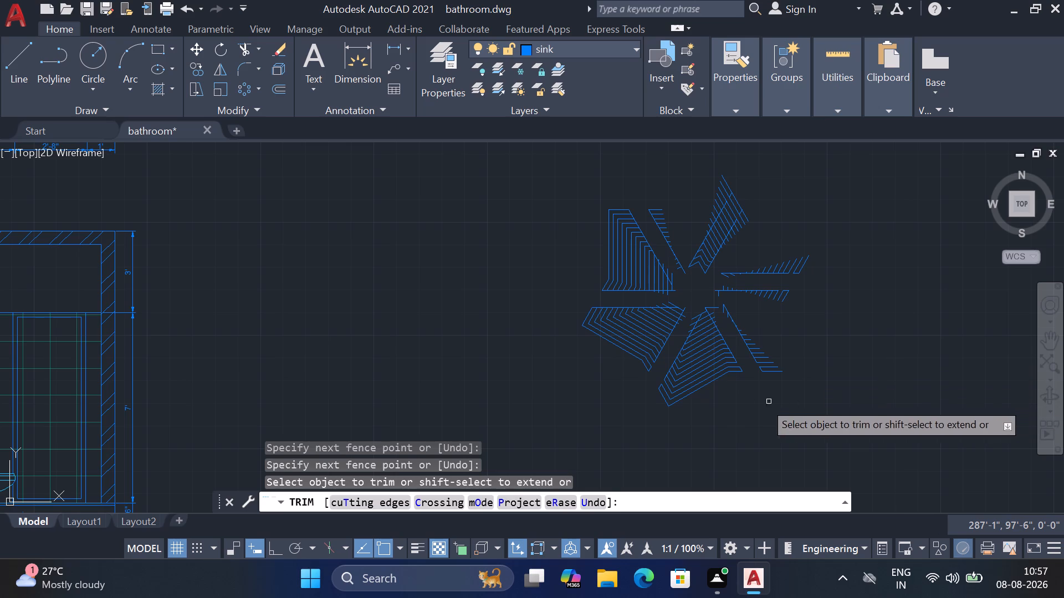
Trim the middle of the ring segments in the bottom wedge and the two wedges beside the left arm, leaving stubs.
left_click(720, 412)
left_click(703, 291)
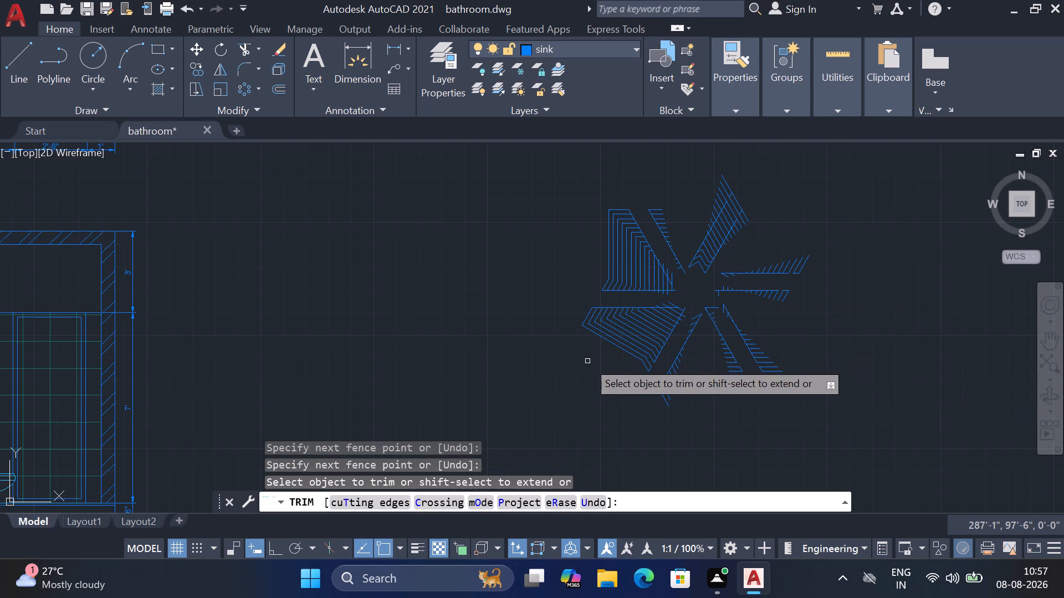
left_click(587, 361)
left_click(712, 288)
left_click(583, 229)
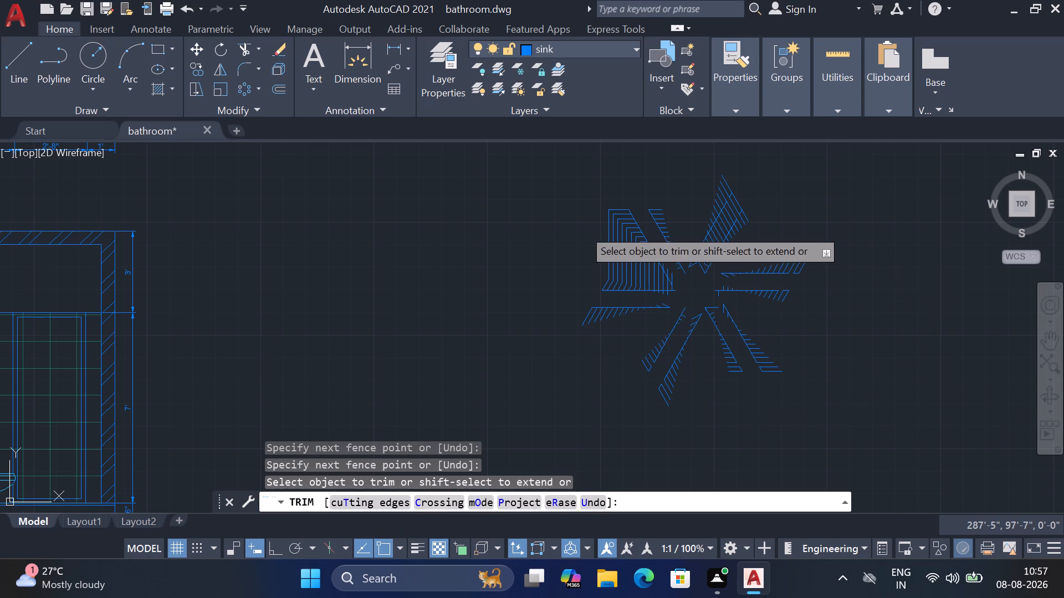
left_click(707, 302)
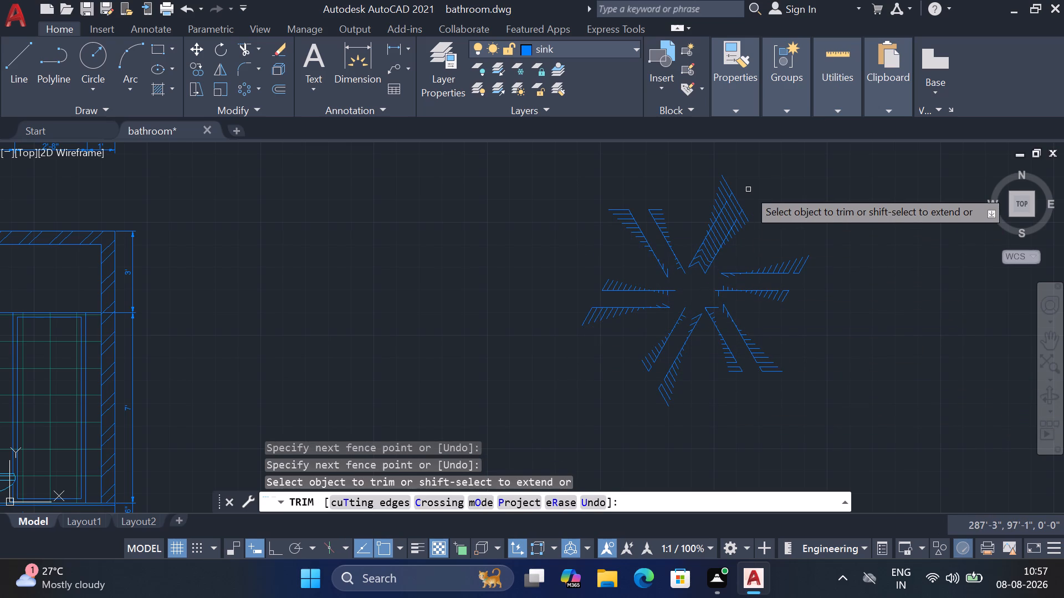
Trim the ring segments lying inside the upper-right arm and end the Trim command.
left_click(742, 192)
left_click(682, 287)
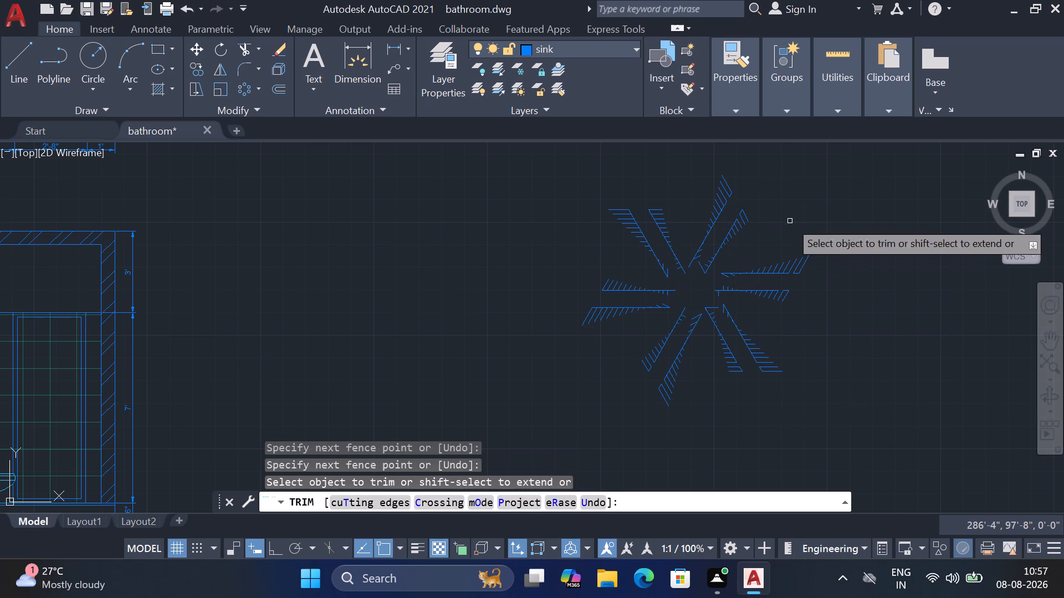
middle_click_drag(868, 259, 831, 249)
scroll(831, 249, "down", 1)
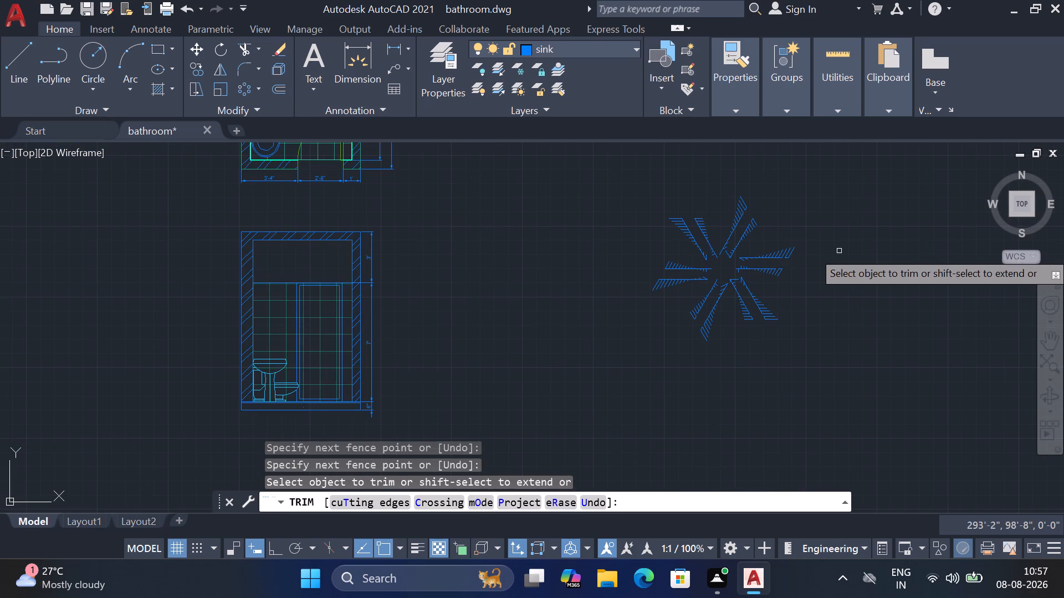
key("Escape")
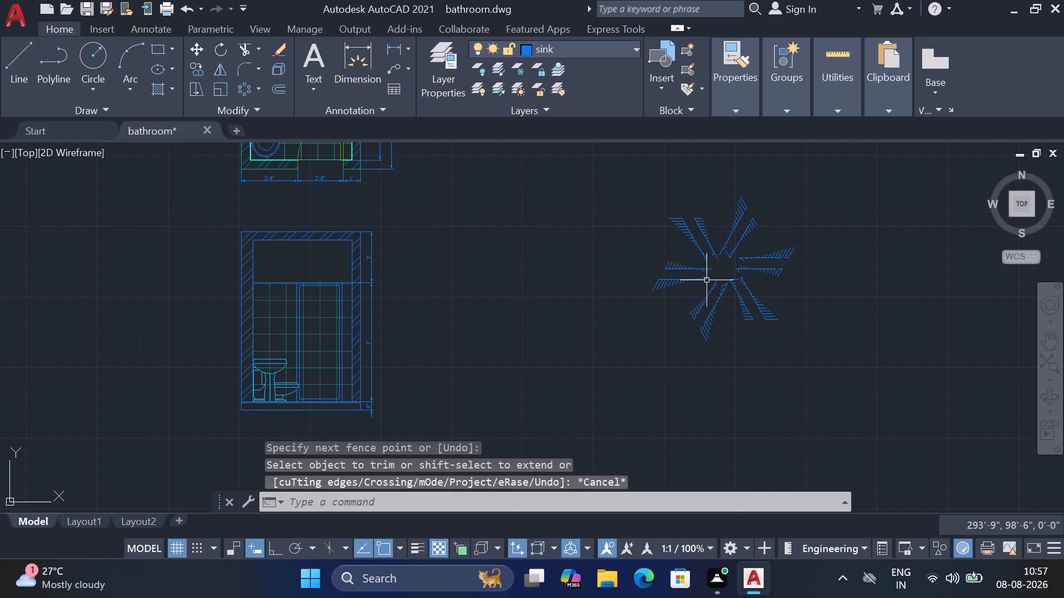
Write the whole trimmed star pattern out to a block file named "new block tree" in Documents.
scroll(735, 265, "up", 2)
scroll(703, 307, "down", 1)
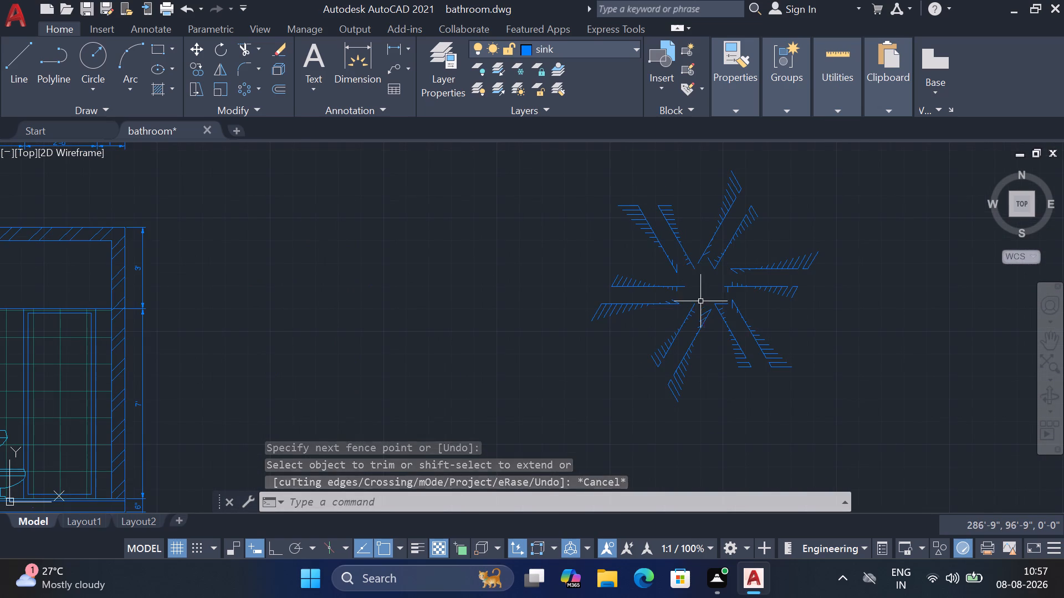
scroll(615, 256, "down", 1)
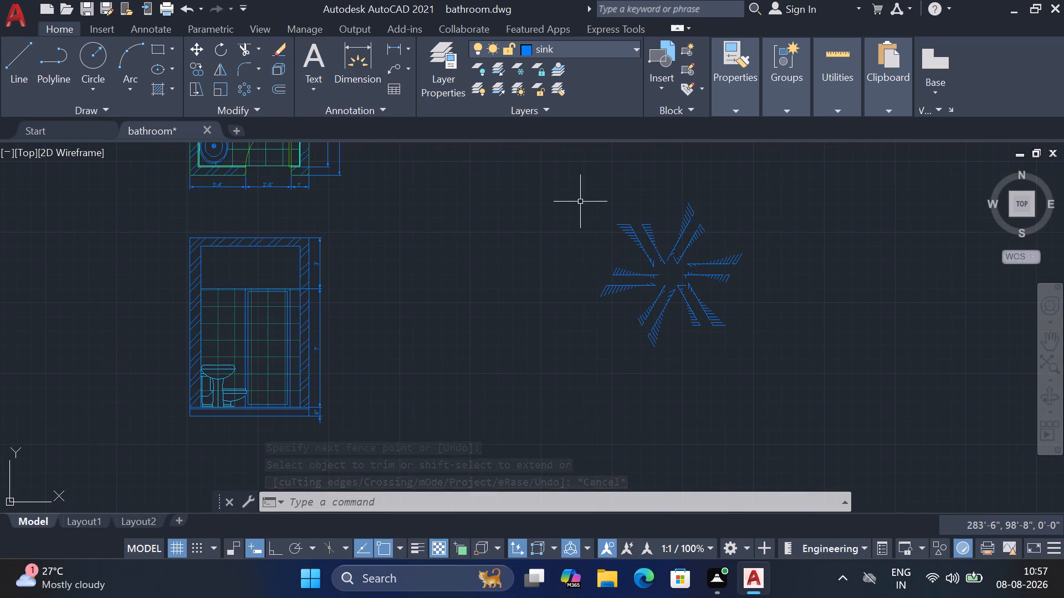
left_click(584, 188)
left_click(784, 401)
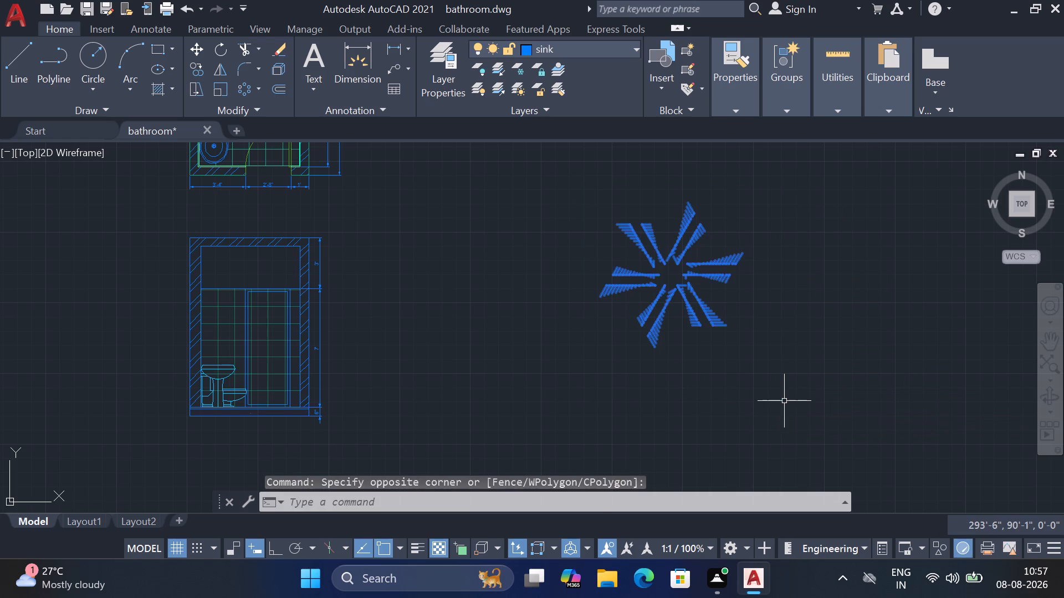
key("w")
key("Return")
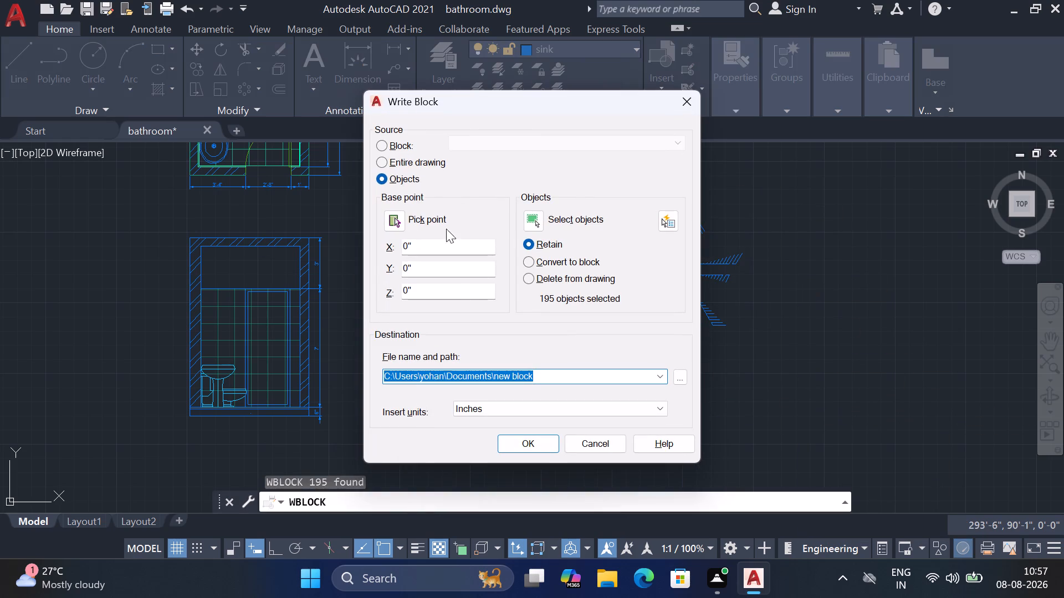
left_click(563, 379)
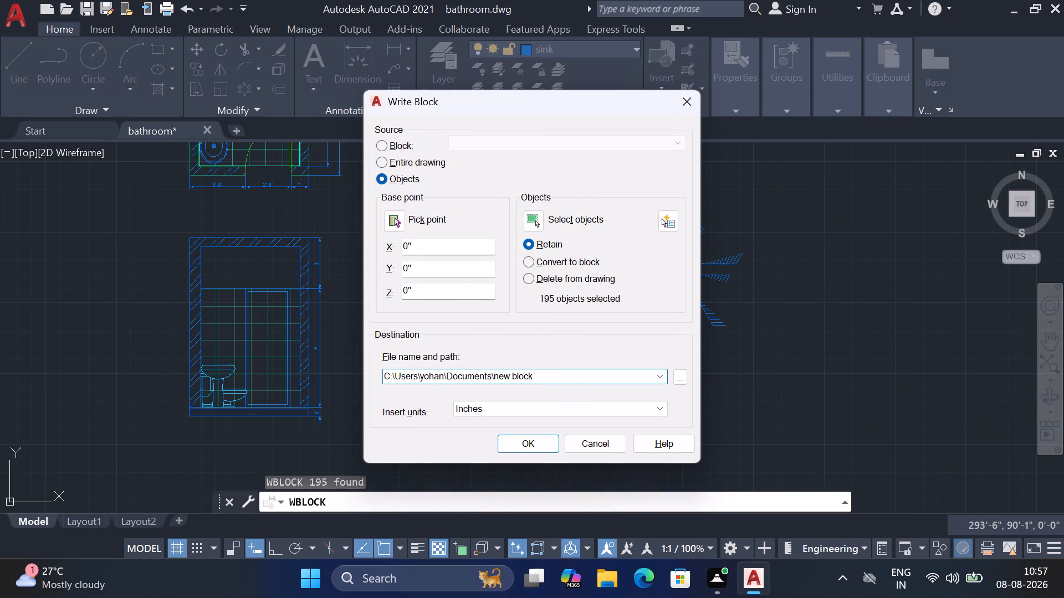
key("space")
type("tree")
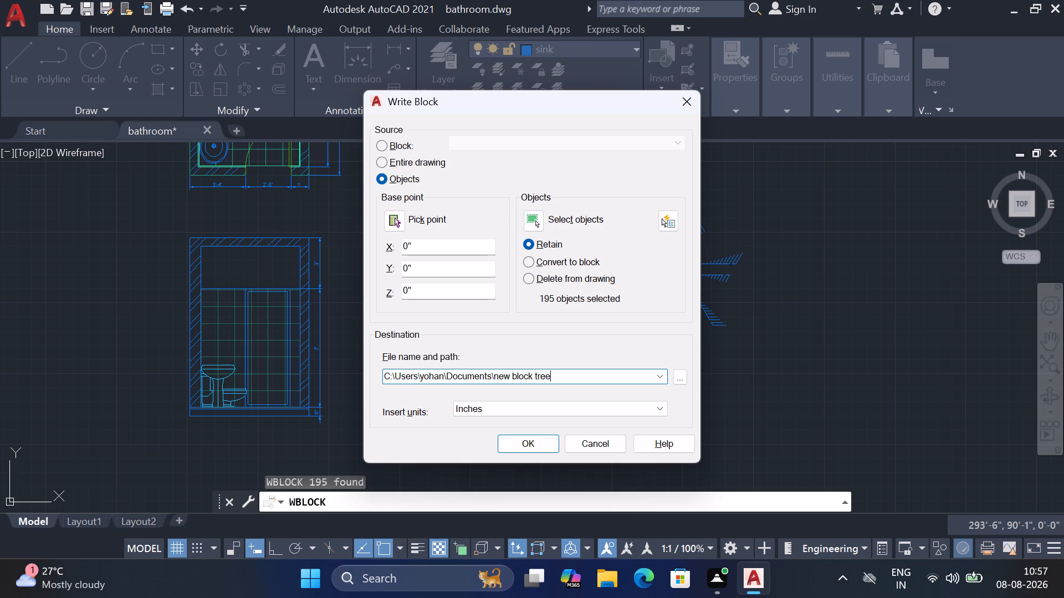
key("Return")
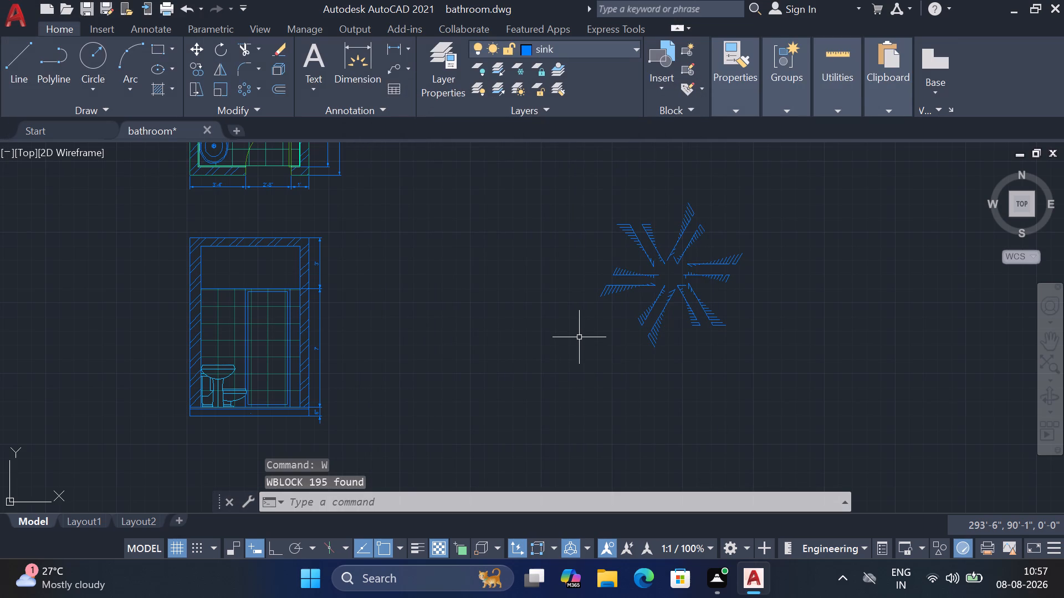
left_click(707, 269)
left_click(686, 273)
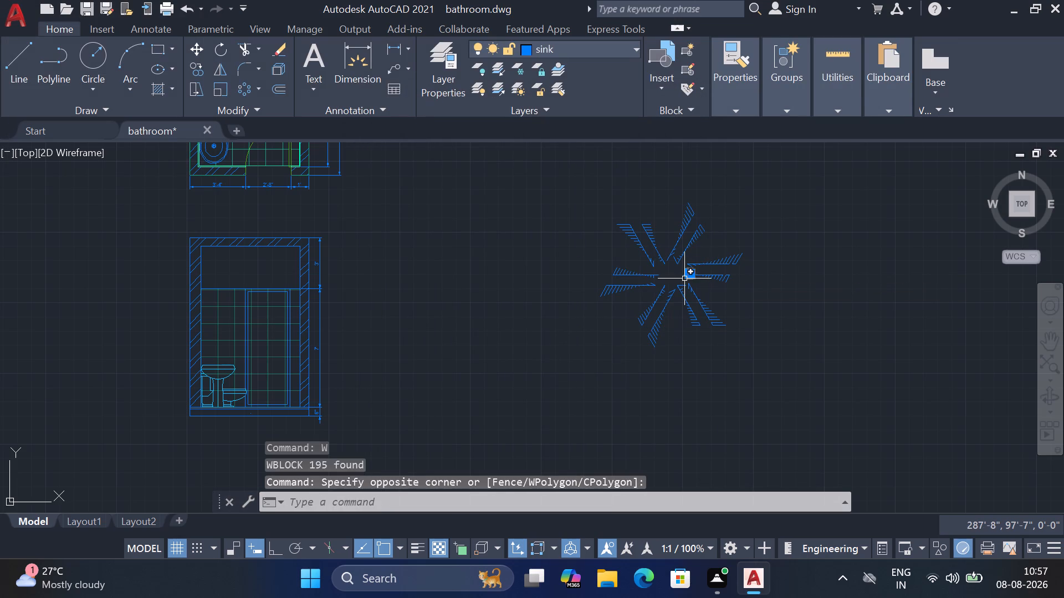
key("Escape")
Insert the recent "new block tree" block using a base point picked at the star's centre, placing it over the star pattern.
key("i")
key("space")
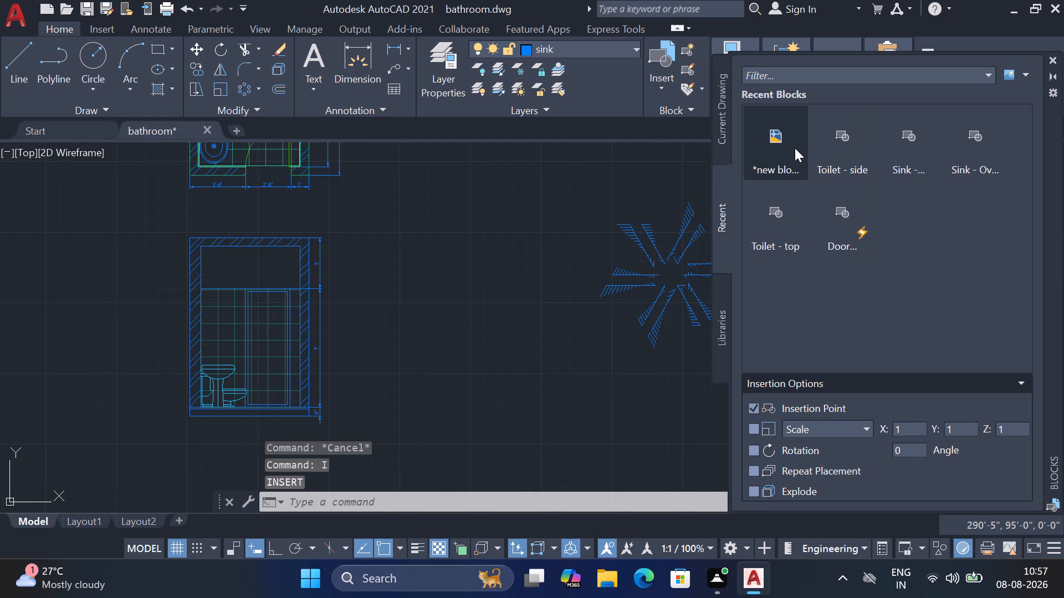
left_click(791, 147)
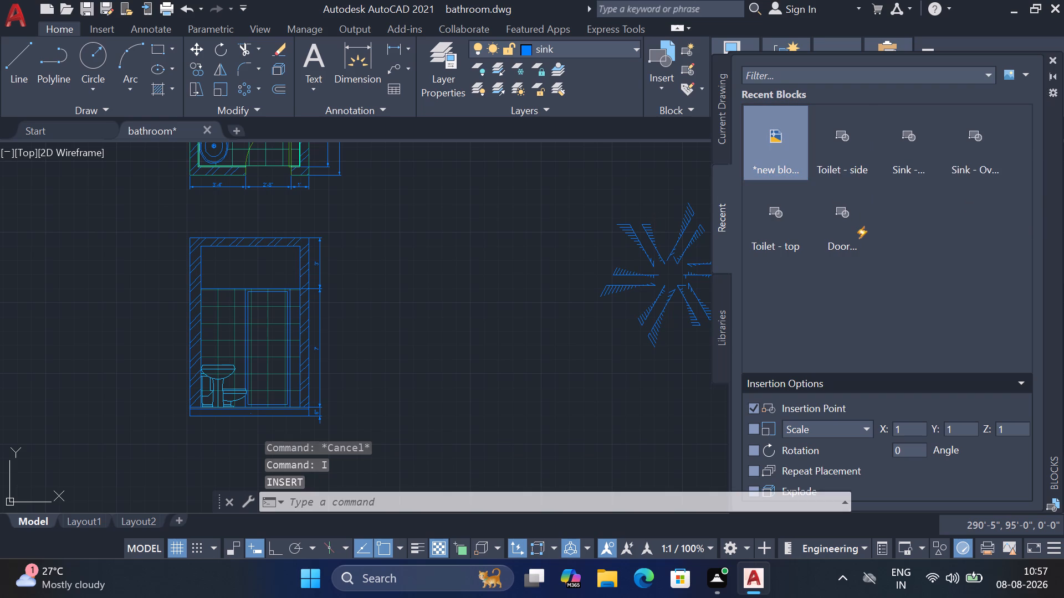
scroll(468, 269, "down", 2)
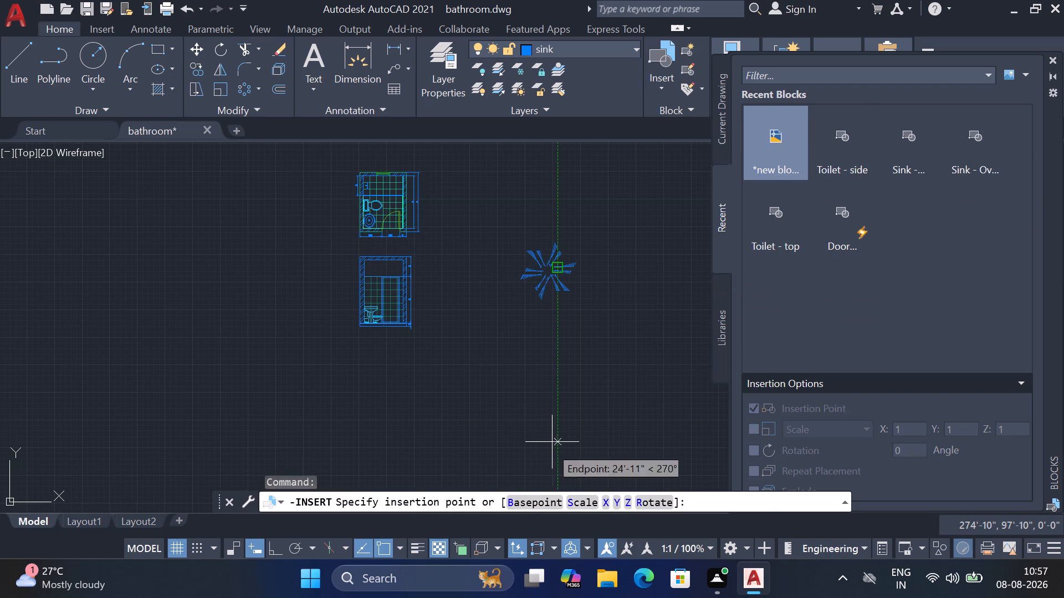
left_click(532, 502)
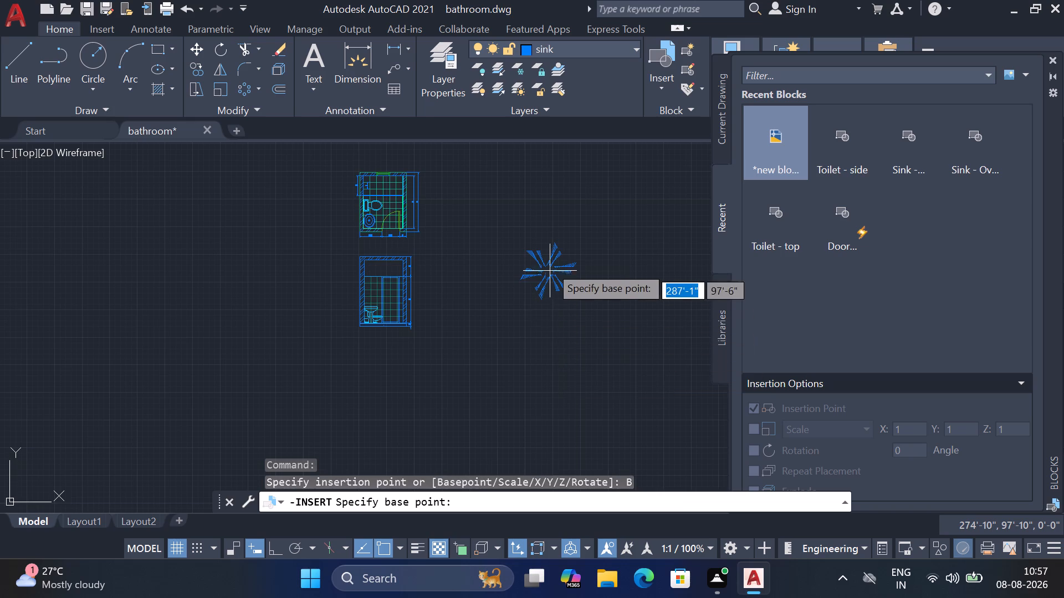
scroll(551, 260, "up", 2)
left_click(543, 290)
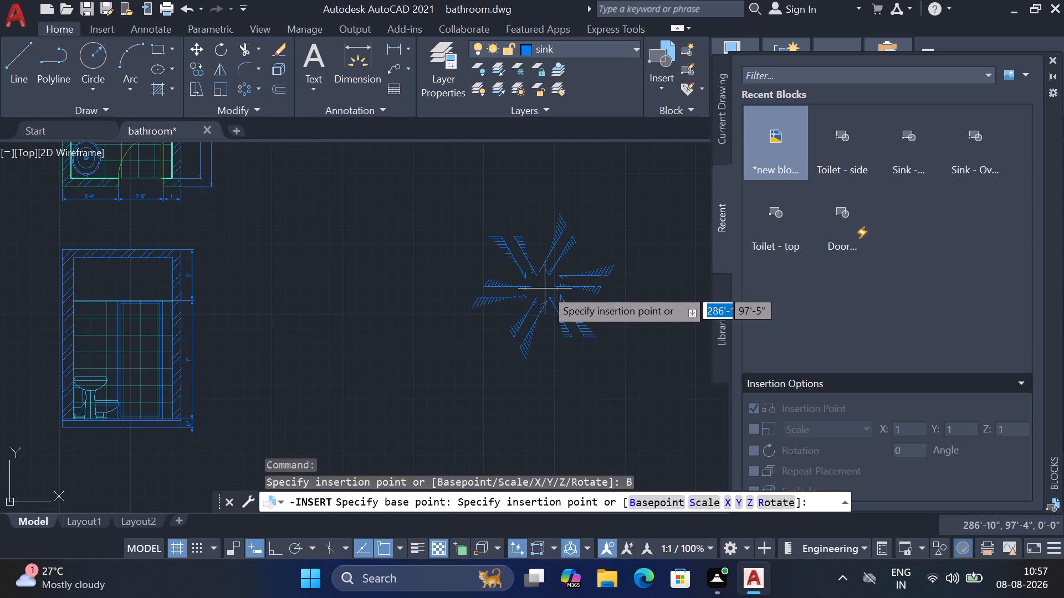
left_click(548, 284)
scroll(478, 311, "down", 2)
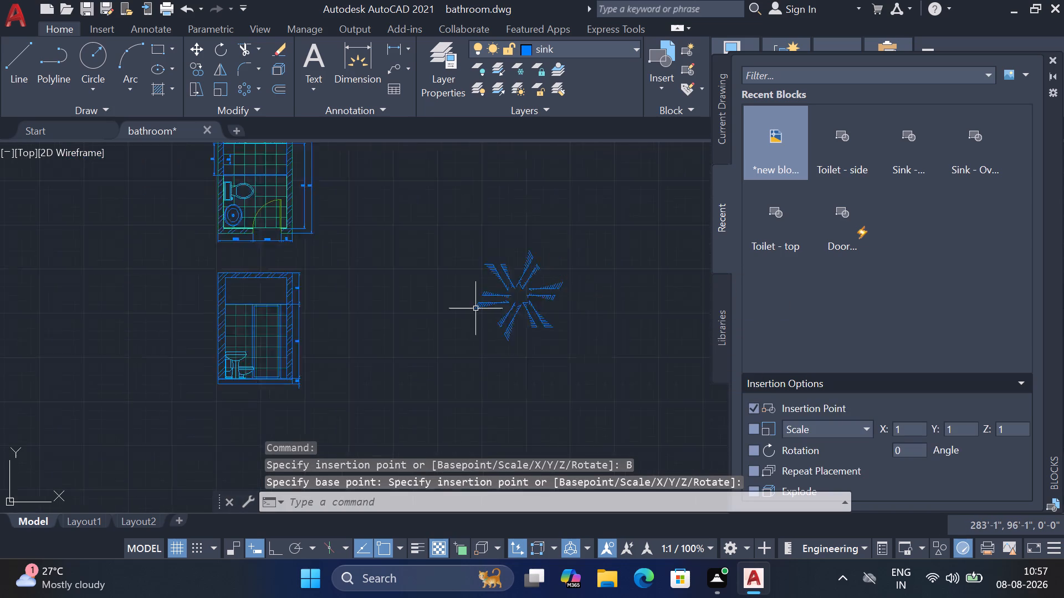
scroll(474, 308, "down", 1)
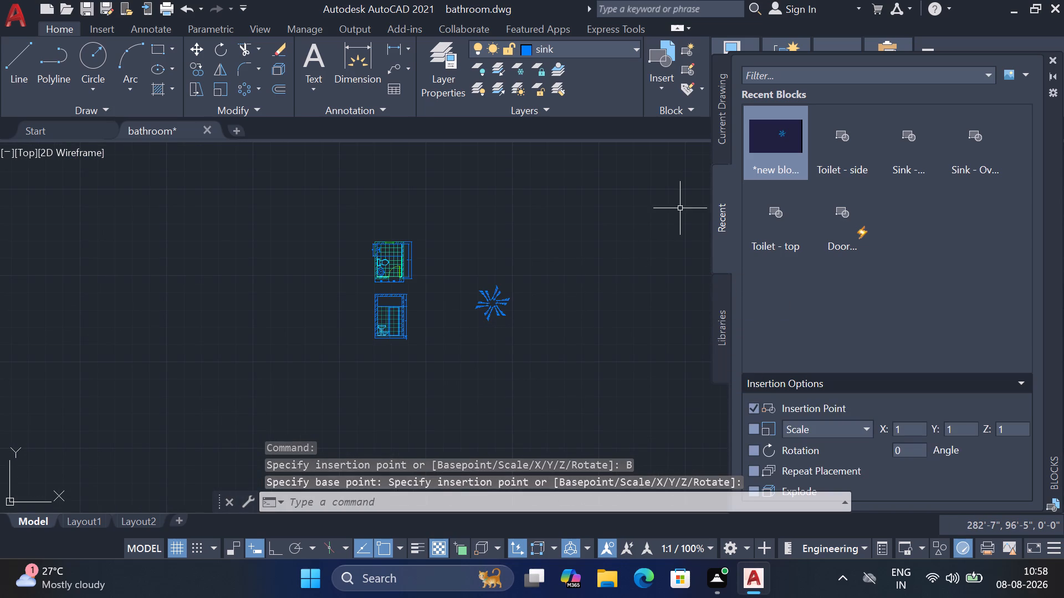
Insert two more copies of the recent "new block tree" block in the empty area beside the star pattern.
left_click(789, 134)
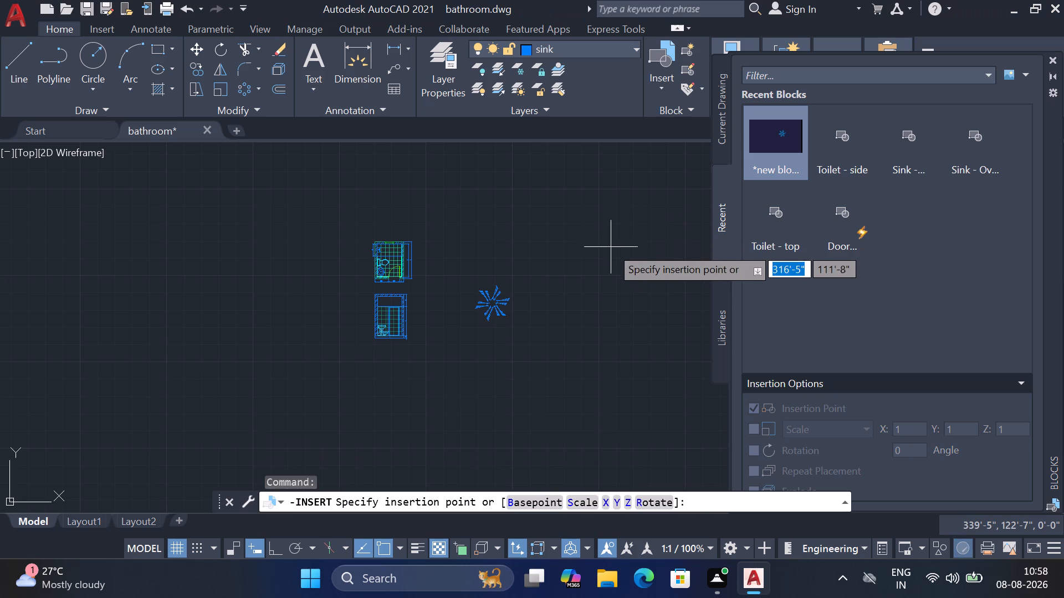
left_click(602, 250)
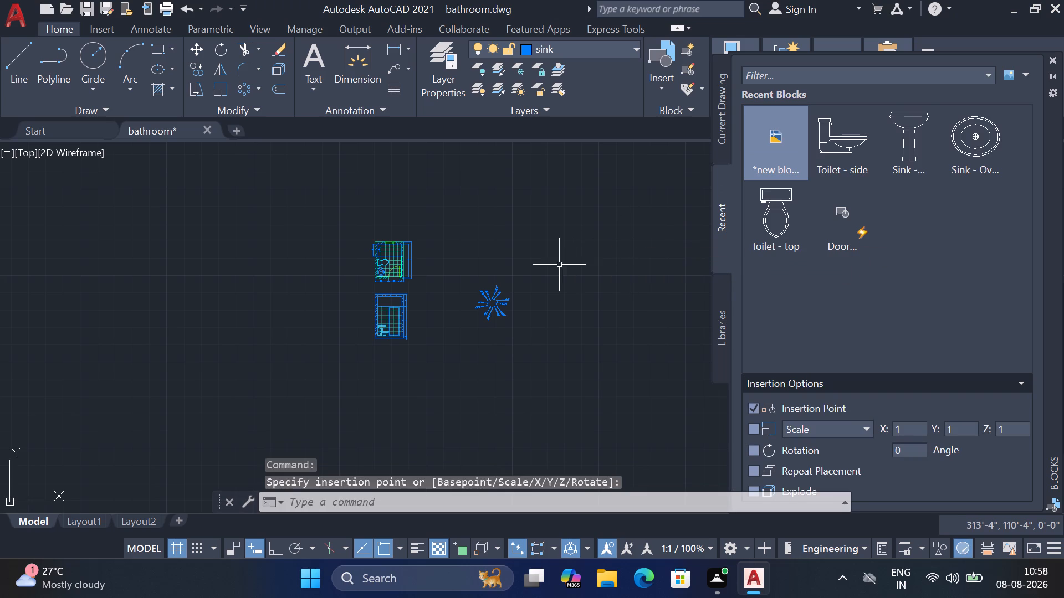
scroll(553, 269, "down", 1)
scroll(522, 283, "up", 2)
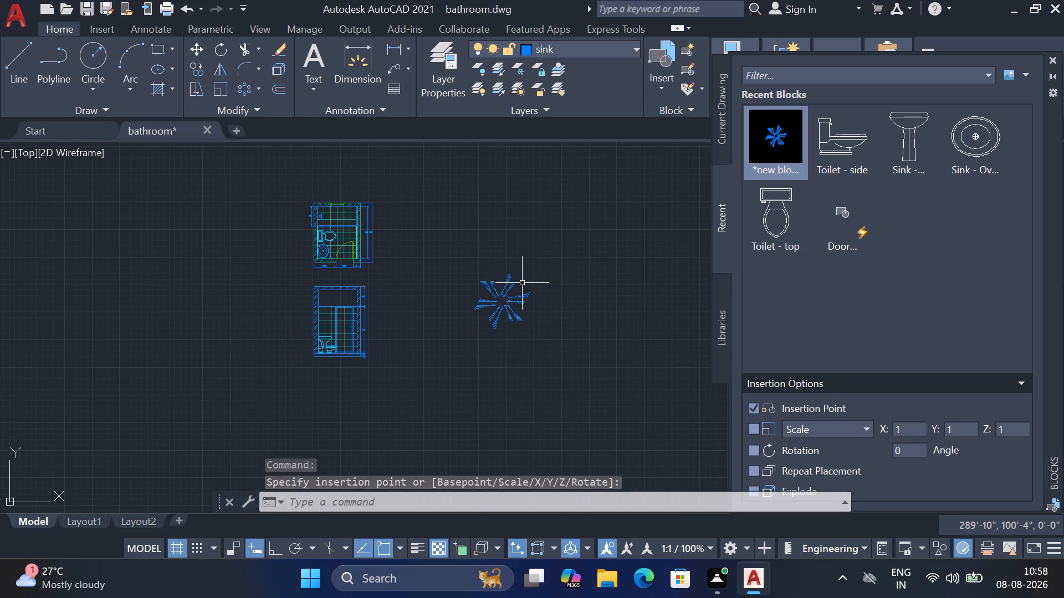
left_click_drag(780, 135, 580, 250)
Erase the original star pattern together with all inserted tree block copies from model space.
scroll(510, 298, "down", 1)
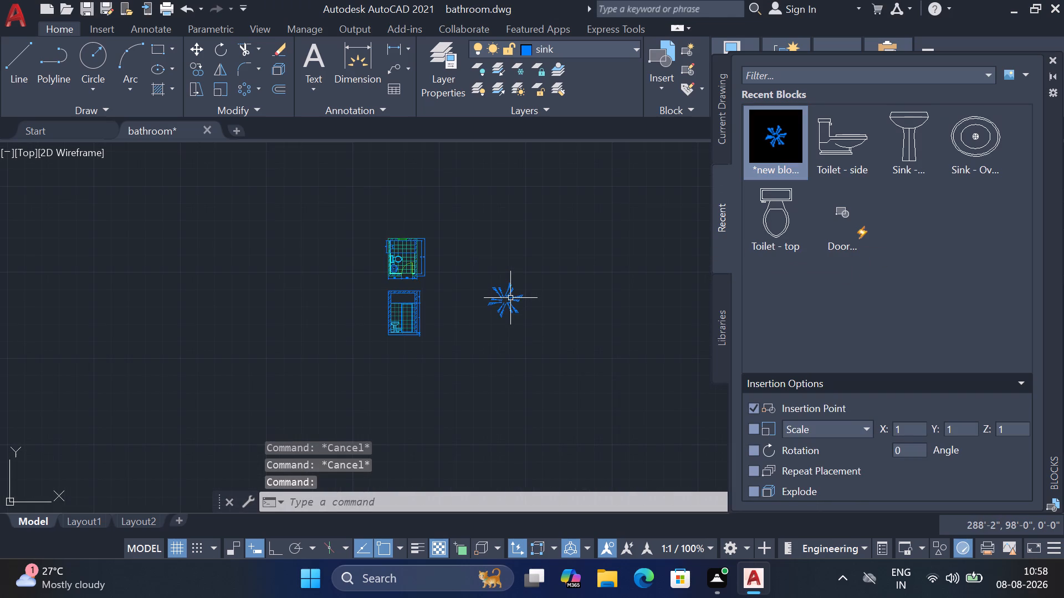
scroll(510, 298, "down", 5)
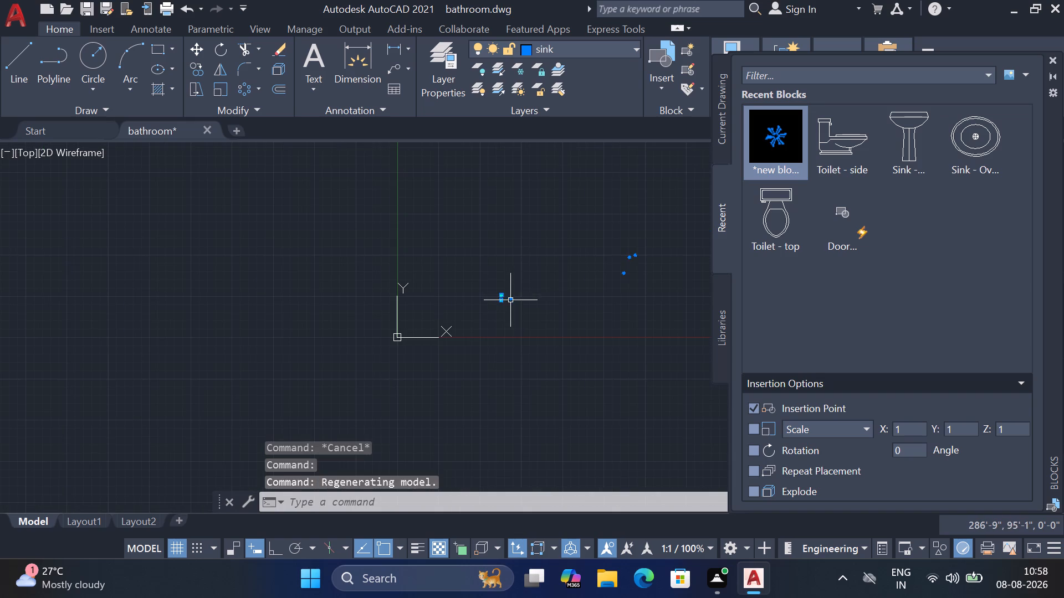
scroll(653, 249, "up", 4)
scroll(517, 301, "up", 2)
middle_click_drag(525, 297, 500, 269)
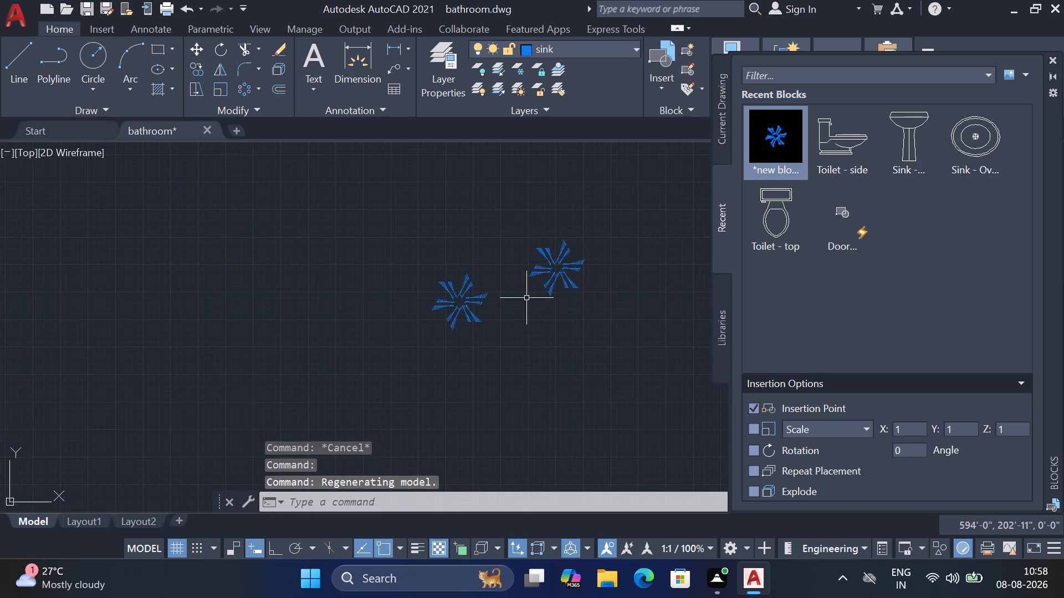
middle_click_drag(500, 269, 498, 266)
middle_click(498, 266)
scroll(508, 248, "up", 3)
scroll(554, 240, "down", 4)
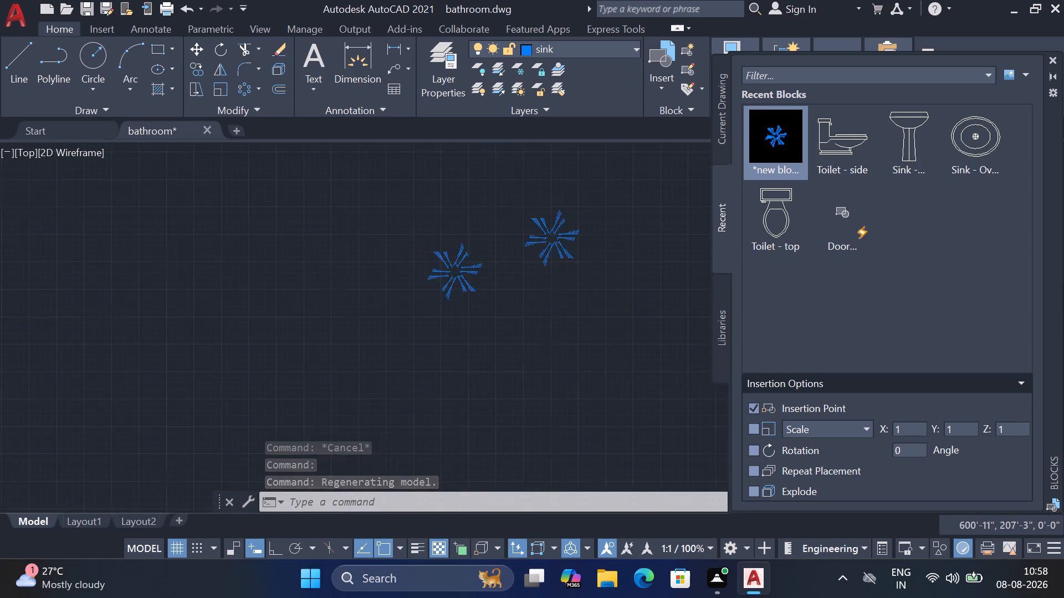
scroll(560, 243, "down", 1)
scroll(459, 379, "up", 4)
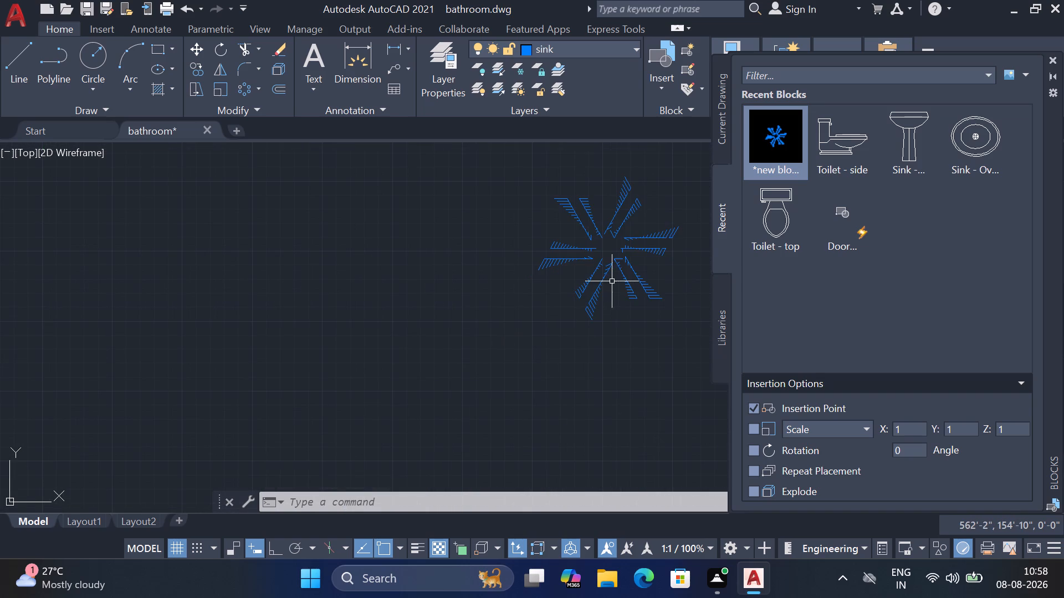
middle_click_drag(629, 281, 534, 305)
scroll(534, 305, "down", 6)
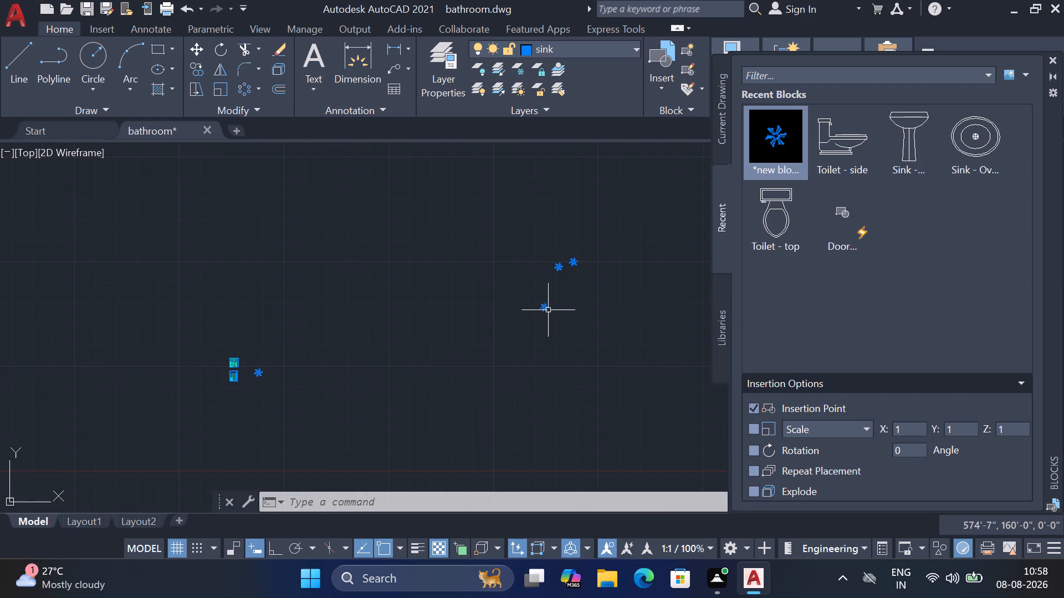
left_click(592, 212)
left_click(247, 409)
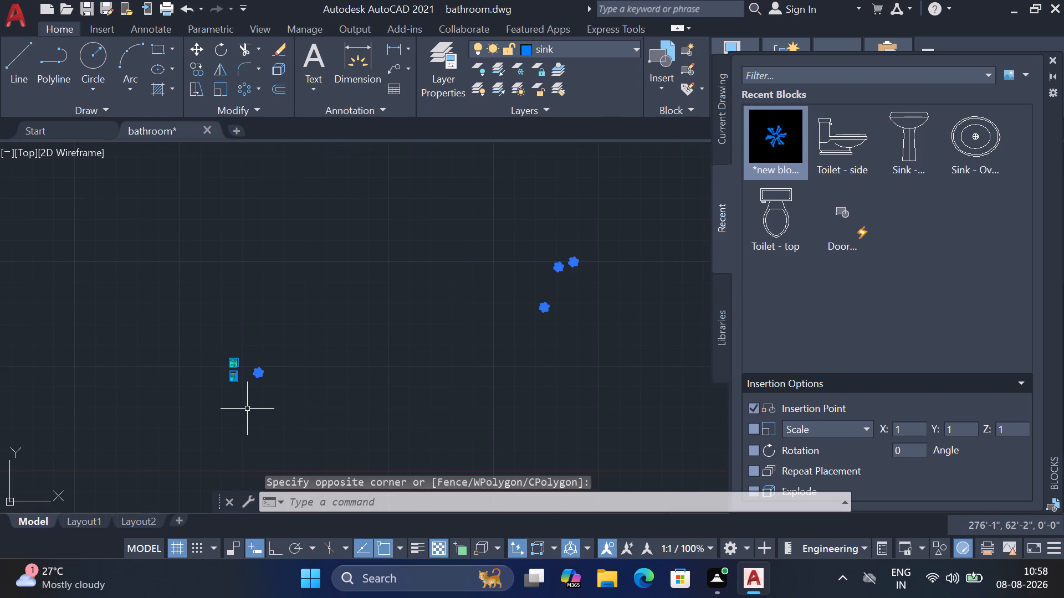
key("Delete")
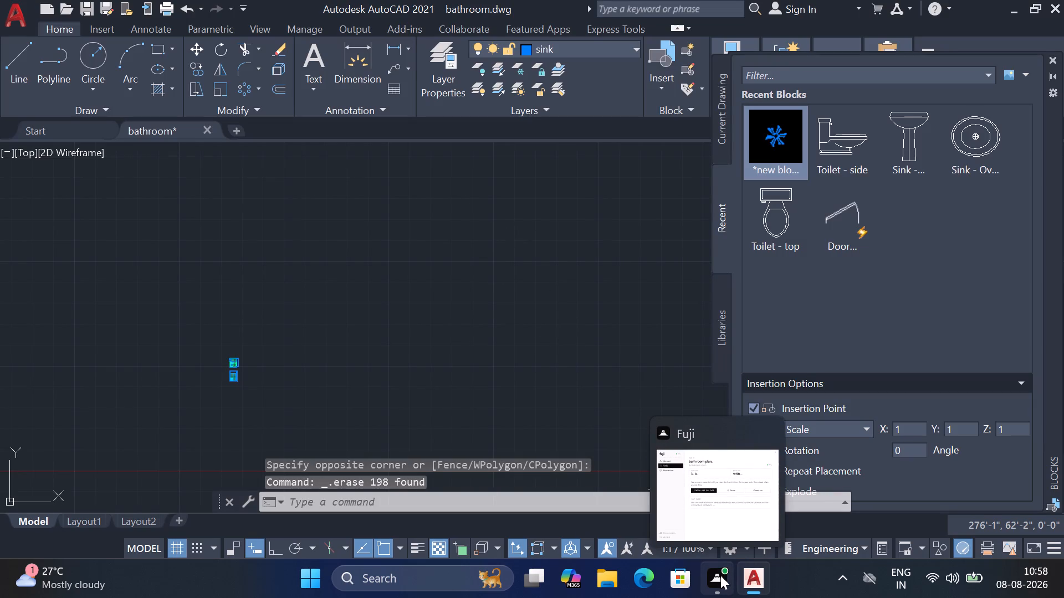
Save the bathroom drawing under its existing name.
left_click(23, 14)
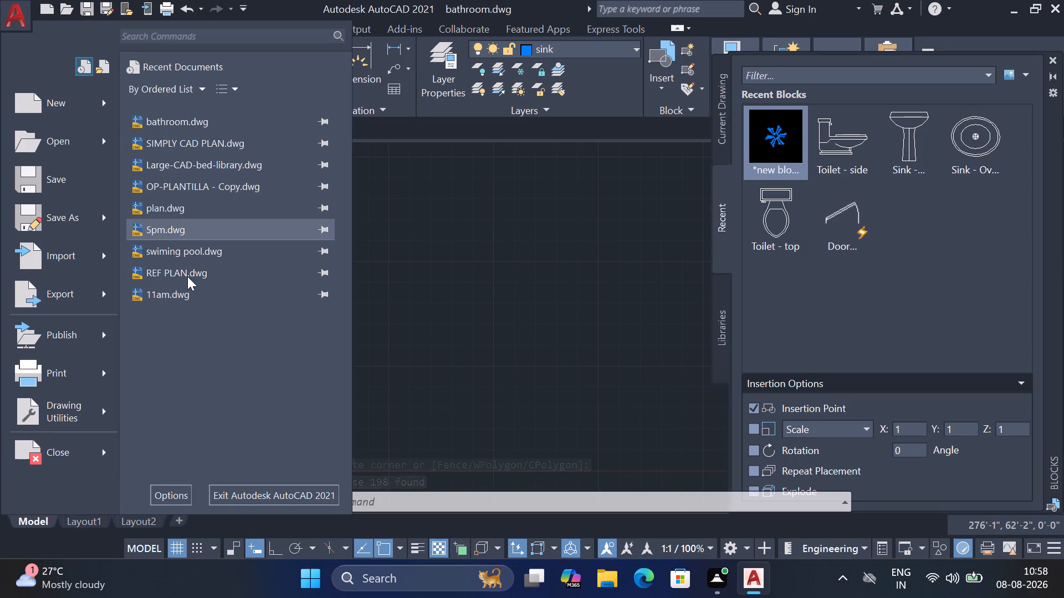
left_click(88, 180)
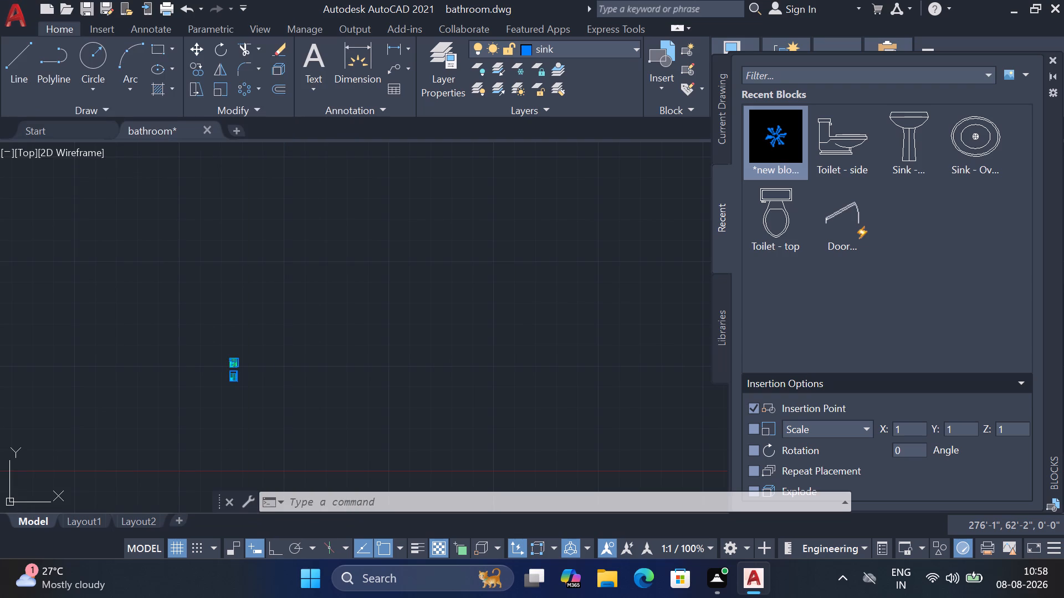